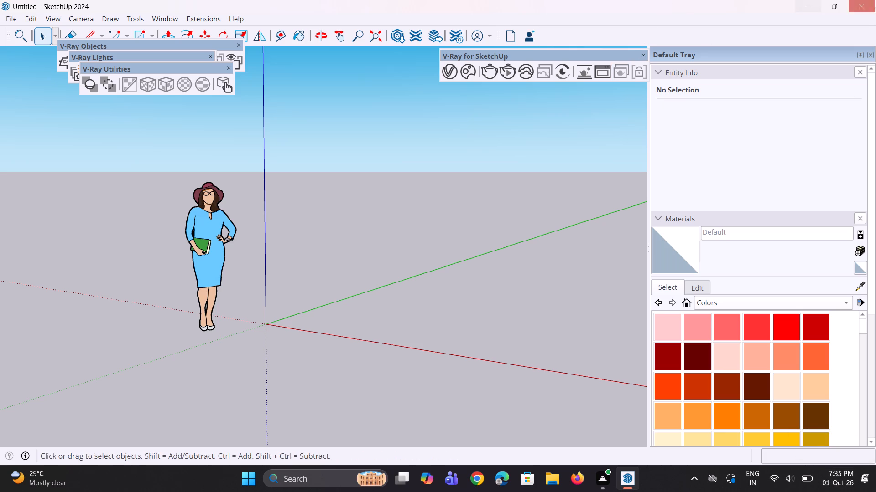
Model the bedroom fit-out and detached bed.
Spread out the stacked floating V-Ray toolbars, placing V-Ray Utilities beside V-Ray for SketchUp and V-Ray Lights beside V-Ray Utilities.
left_click_drag(130, 68, 168, 68)
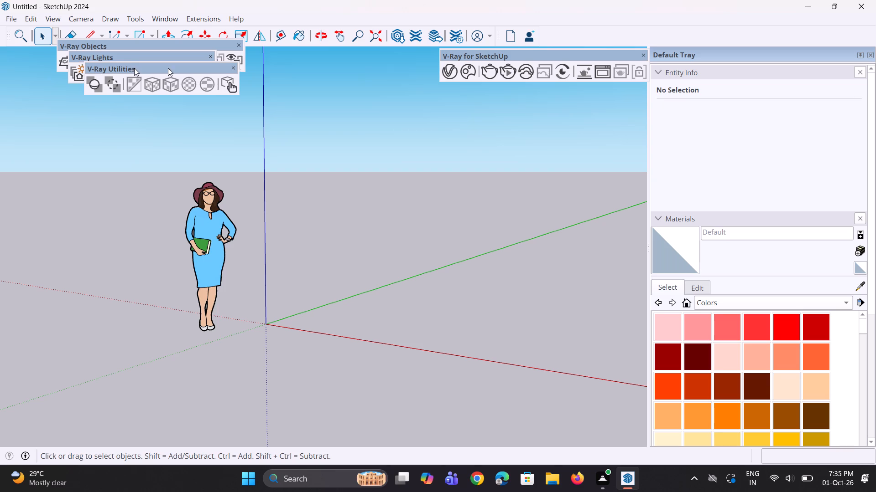
left_click_drag(168, 68, 329, 56)
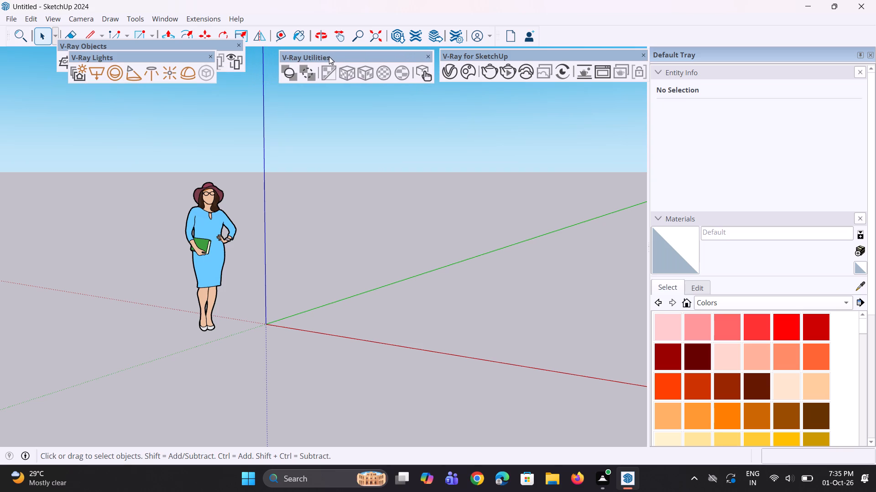
left_click_drag(329, 56, 334, 54)
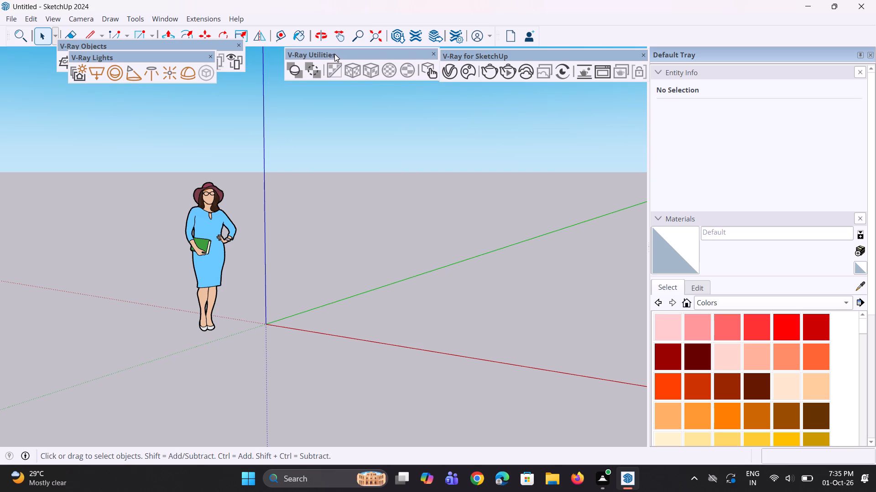
left_click_drag(334, 54, 334, 55)
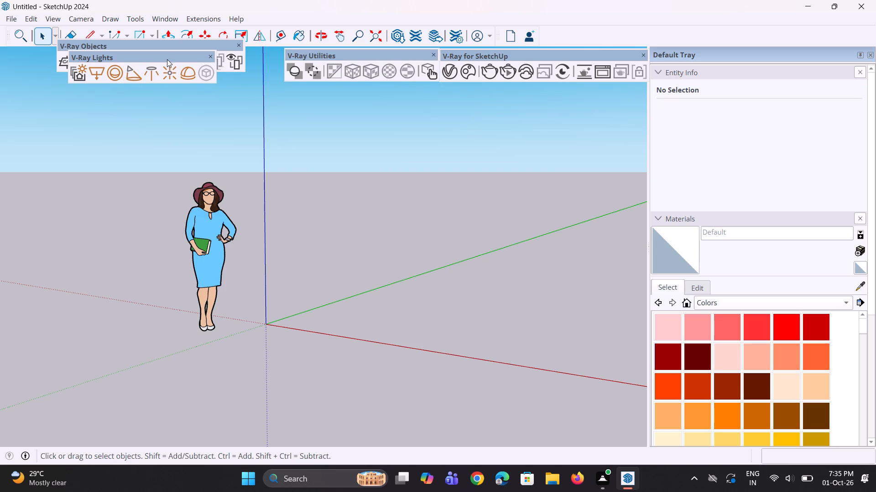
left_click_drag(171, 57, 226, 56)
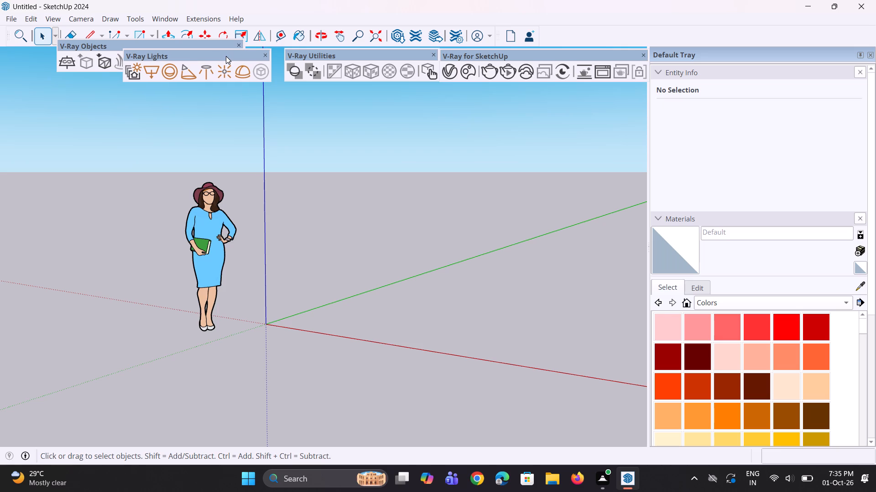
left_click_drag(226, 56, 239, 56)
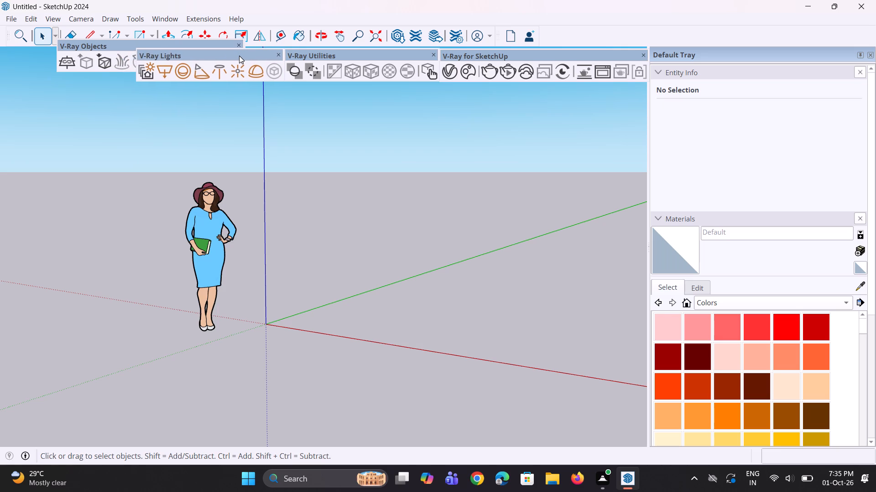
left_click_drag(239, 56, 240, 56)
Move the floating V-Ray Objects toolbar into line with the other V-Ray toolbars, clear of the main tool row.
left_click_drag(121, 48, 108, 55)
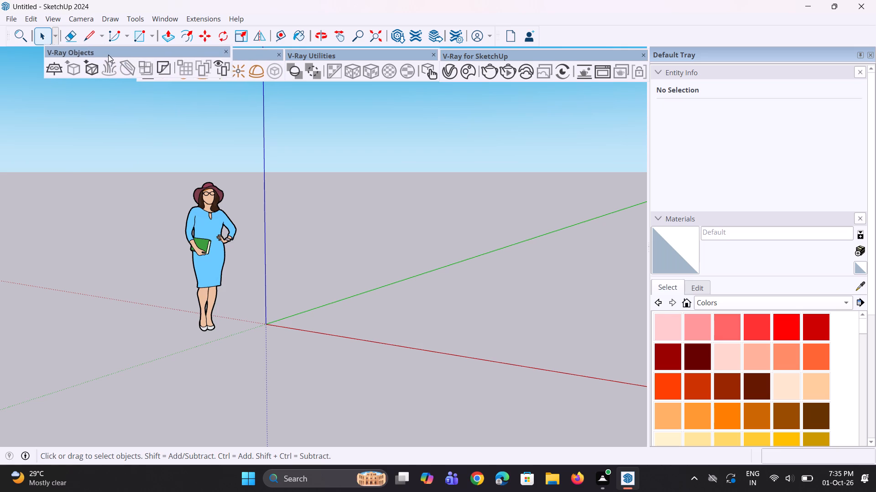
left_click_drag(108, 55, 22, 56)
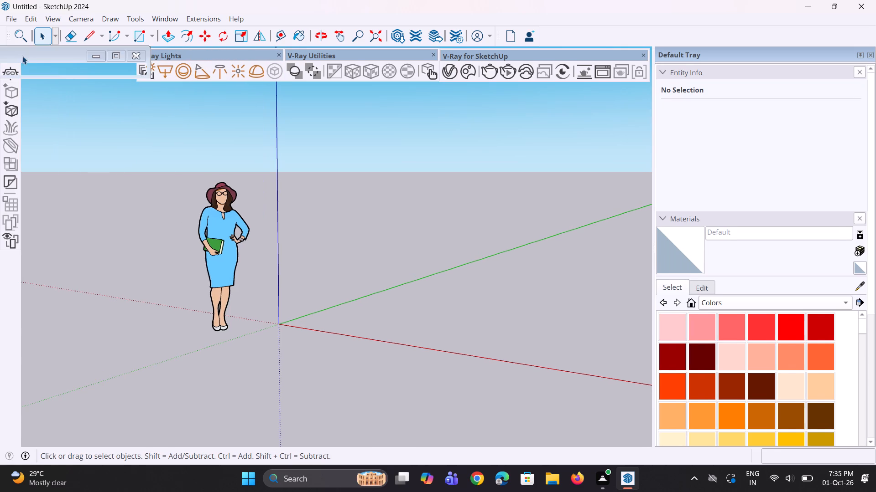
left_click_drag(22, 56, 42, 58)
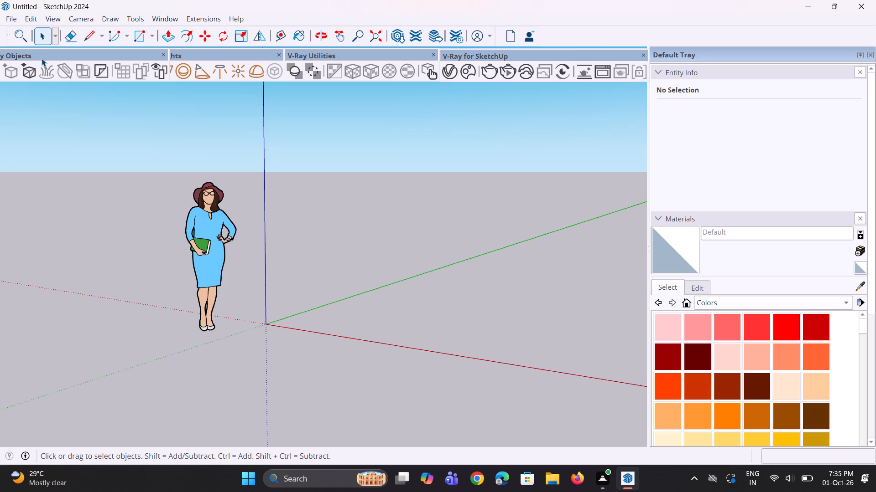
left_click_drag(42, 58, 85, 72)
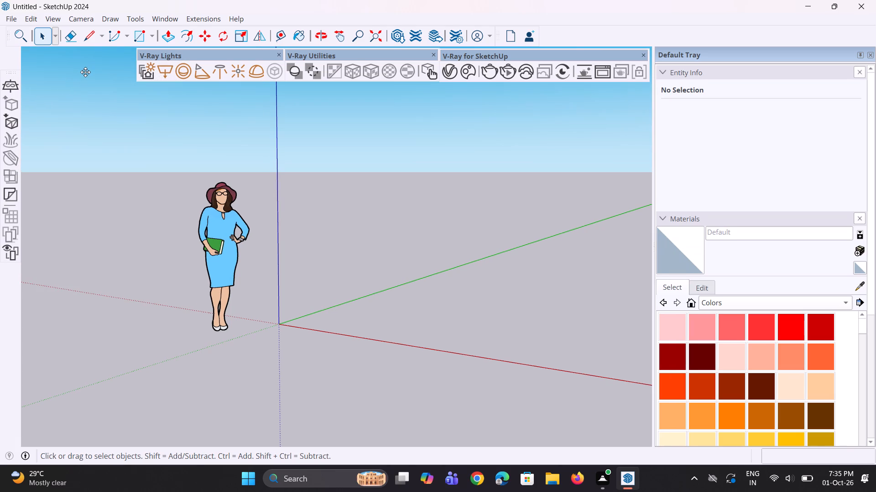
left_click_drag(85, 72, 120, 61)
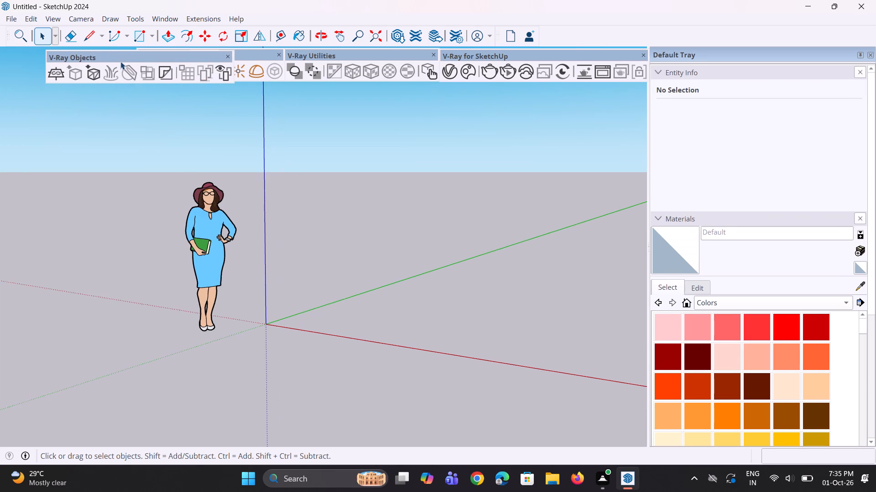
left_click_drag(120, 61, 90, 62)
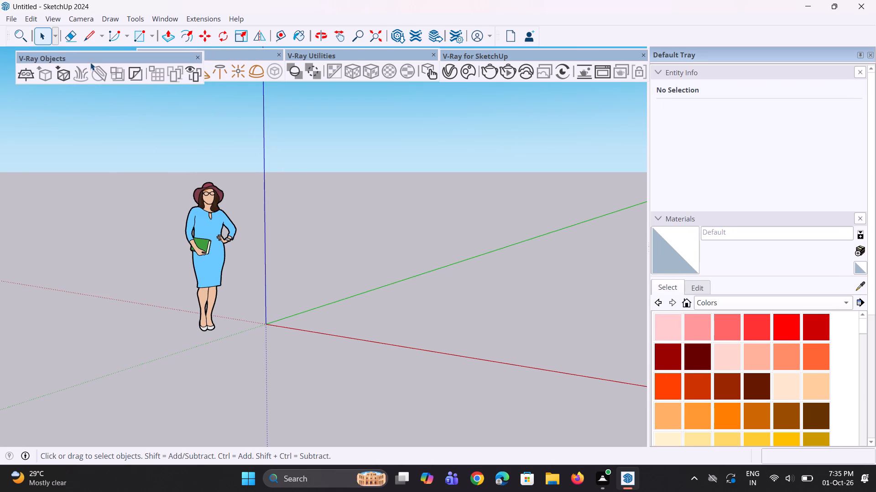
left_click_drag(90, 62, 78, 63)
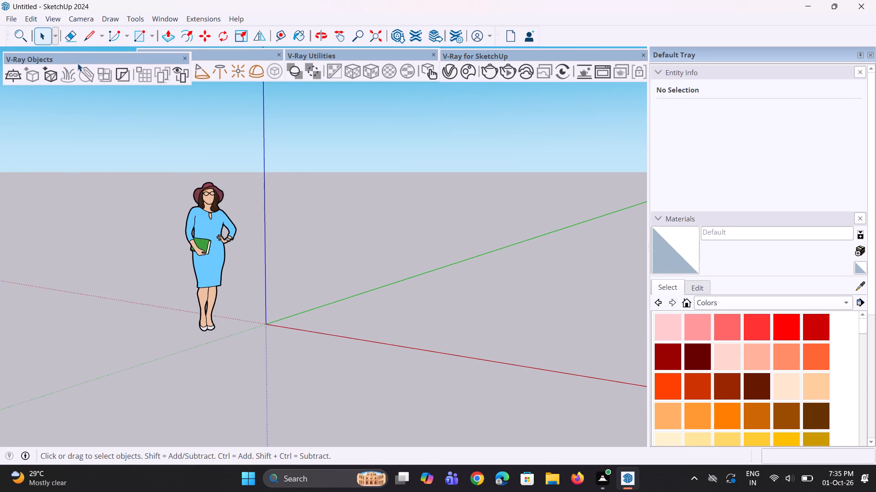
left_click_drag(78, 63, 90, 57)
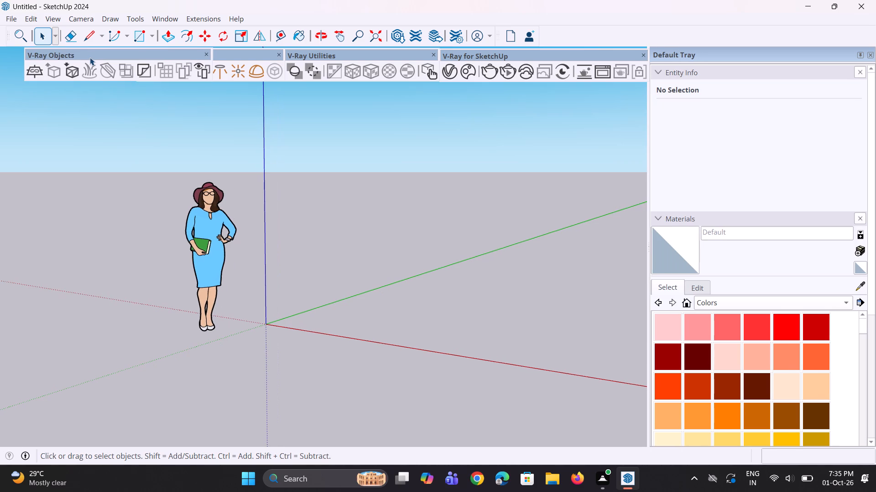
left_click_drag(90, 57, 90, 58)
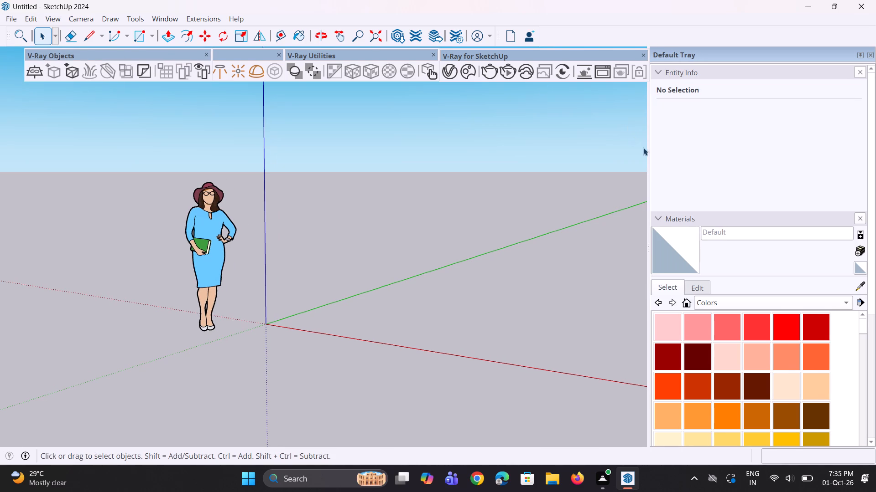
Narrow the Default Tray slightly to widen the modelling area.
left_click_drag(648, 153, 661, 154)
Dock the V-Ray for SketchUp and V-Ray Utilities toolbars beneath the main tool row.
left_click_drag(617, 57, 629, 53)
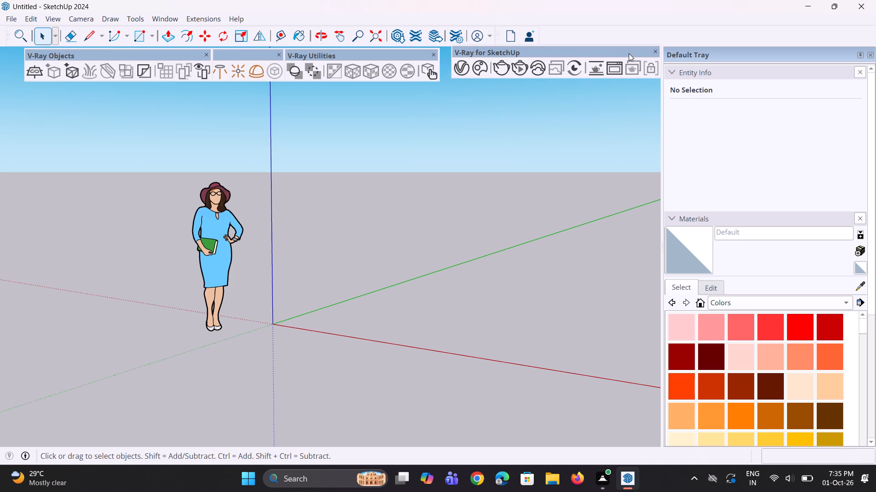
left_click_drag(507, 54, 507, 54)
left_click_drag(507, 54, 478, 41)
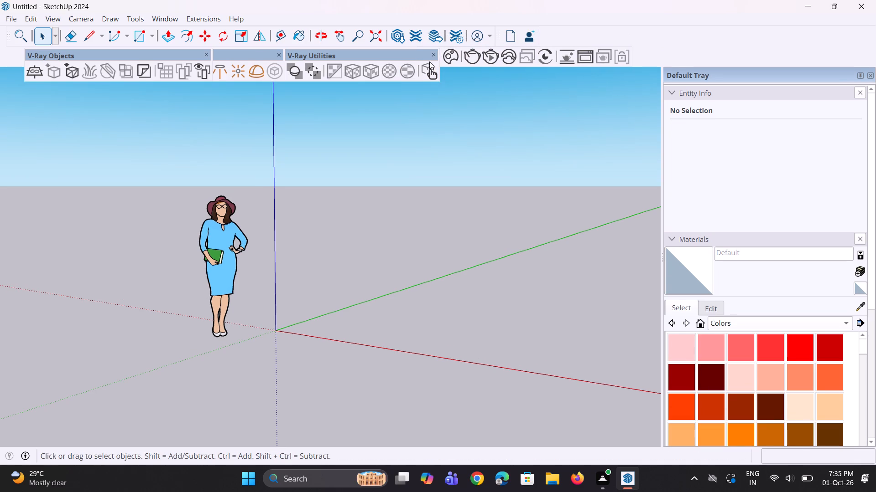
left_click_drag(415, 56, 419, 55)
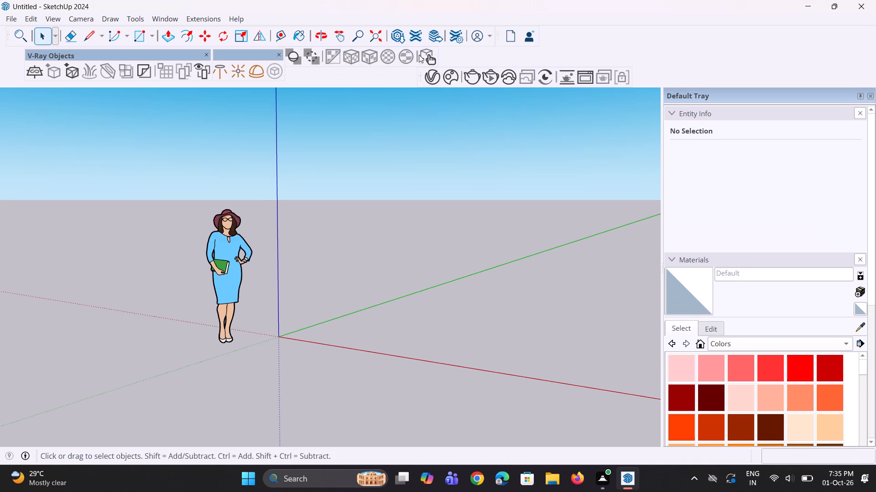
left_click_drag(419, 55, 441, 62)
key("ctrl+z")
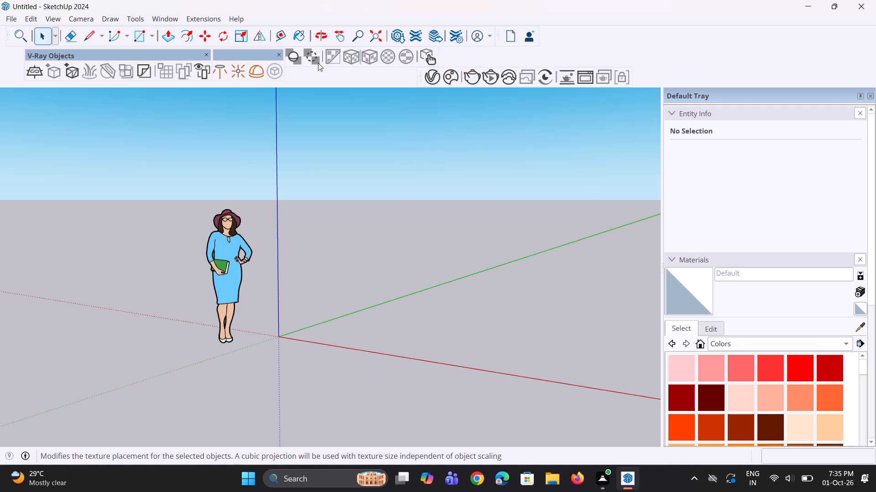
Dock the V-Ray Lights and V-Ray Objects toolbars beneath the main tool row.
left_click_drag(269, 56, 331, 56)
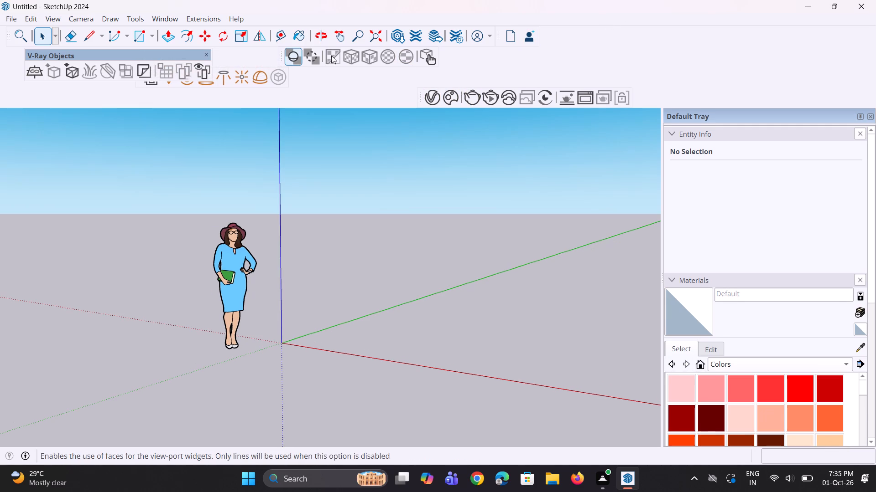
left_click_drag(331, 56, 238, 52)
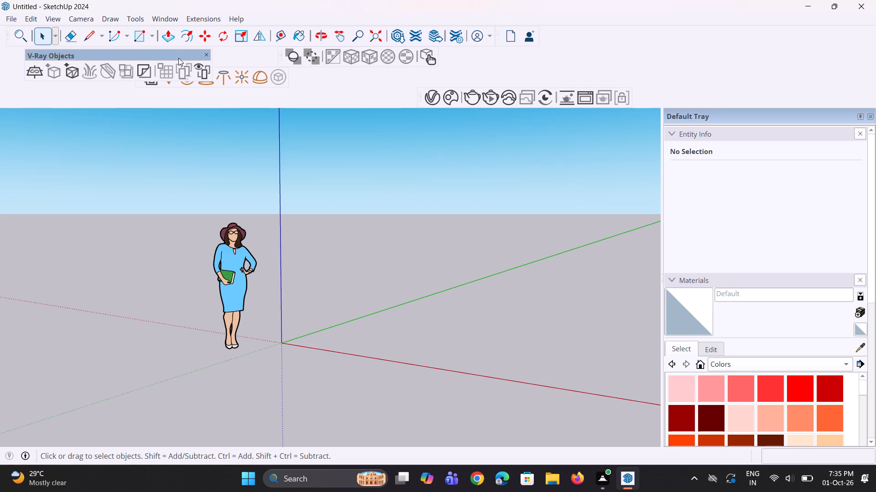
left_click_drag(178, 56, 217, 59)
left_click_drag(182, 69, 245, 68)
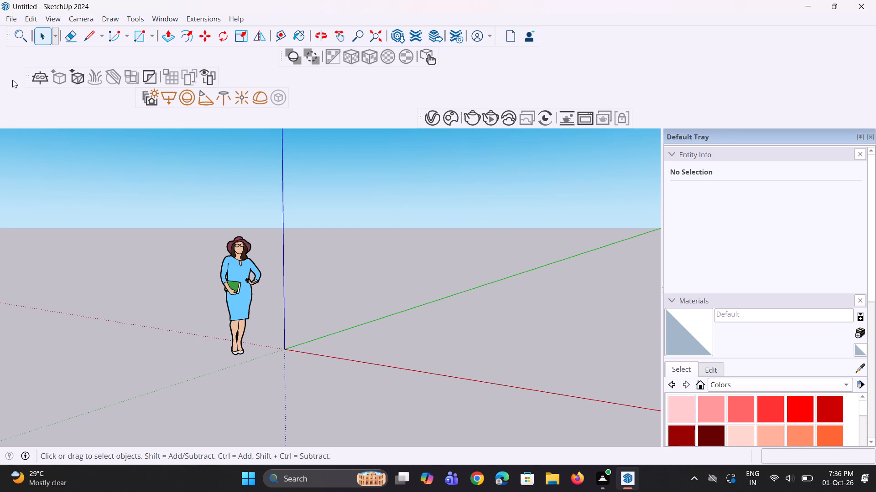
Line up the docked V-Ray toolbars in one row, ordered Objects, Lights, Utilities and V-Ray for SketchUp.
left_click_drag(28, 79, 36, 67)
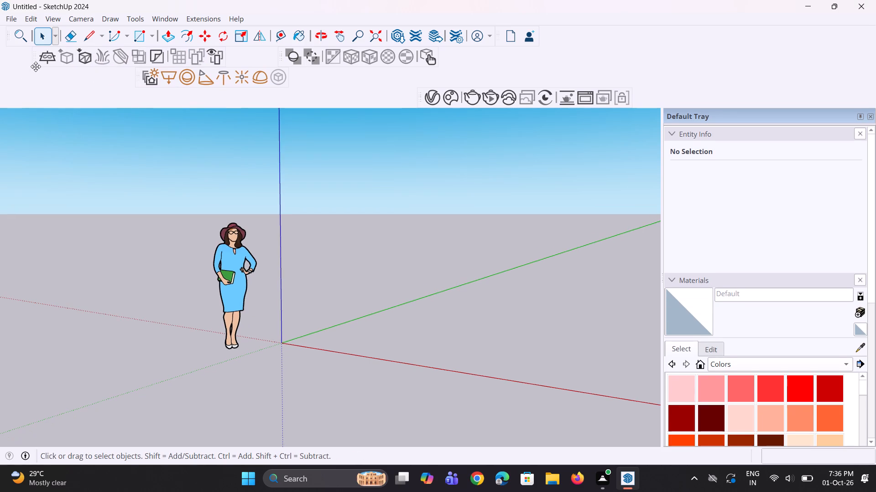
left_click_drag(36, 67, 4, 54)
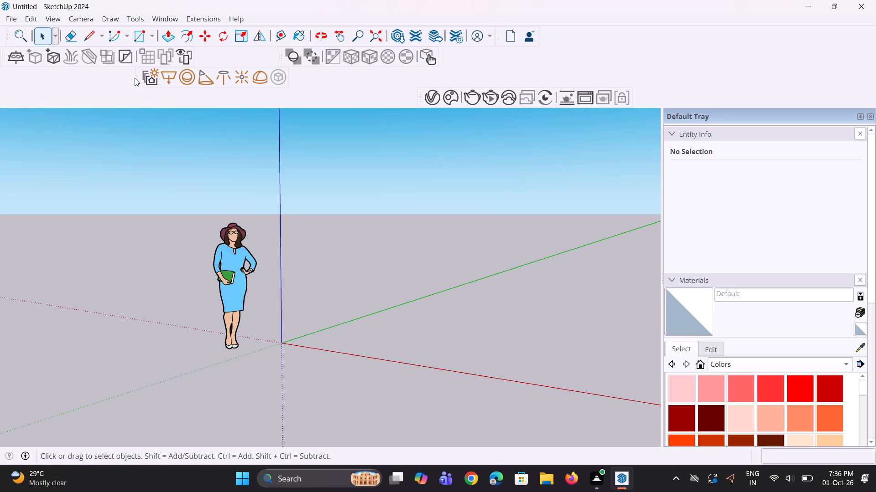
left_click_drag(136, 82, 173, 66)
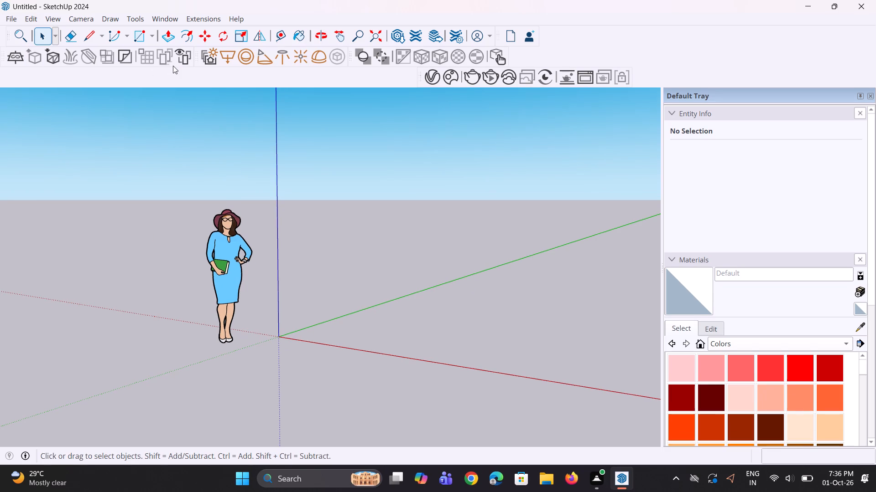
left_click_drag(421, 75, 463, 67)
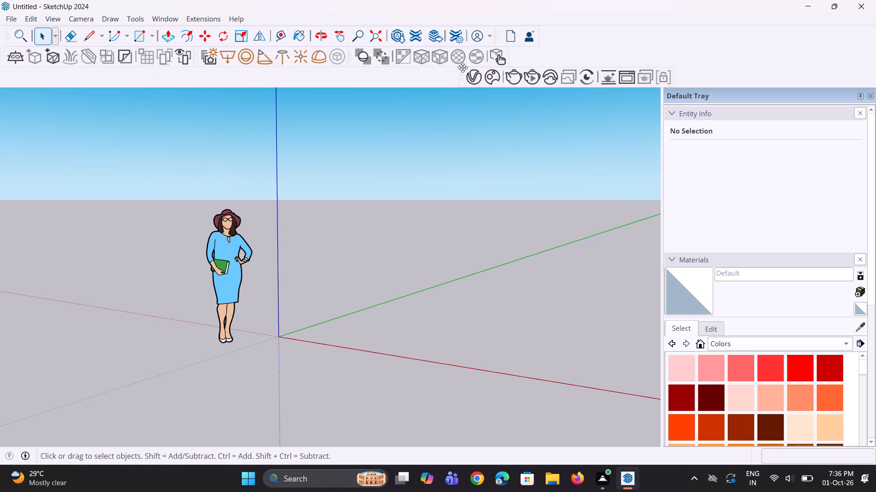
left_click_drag(463, 67, 498, 56)
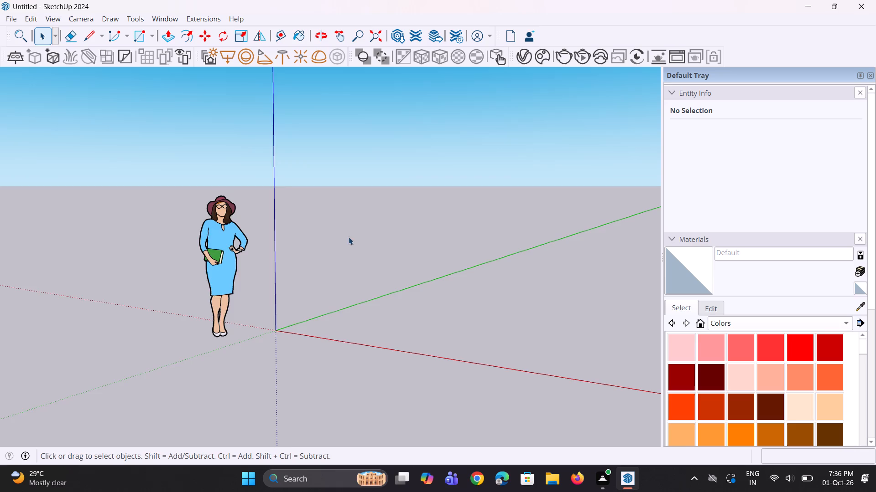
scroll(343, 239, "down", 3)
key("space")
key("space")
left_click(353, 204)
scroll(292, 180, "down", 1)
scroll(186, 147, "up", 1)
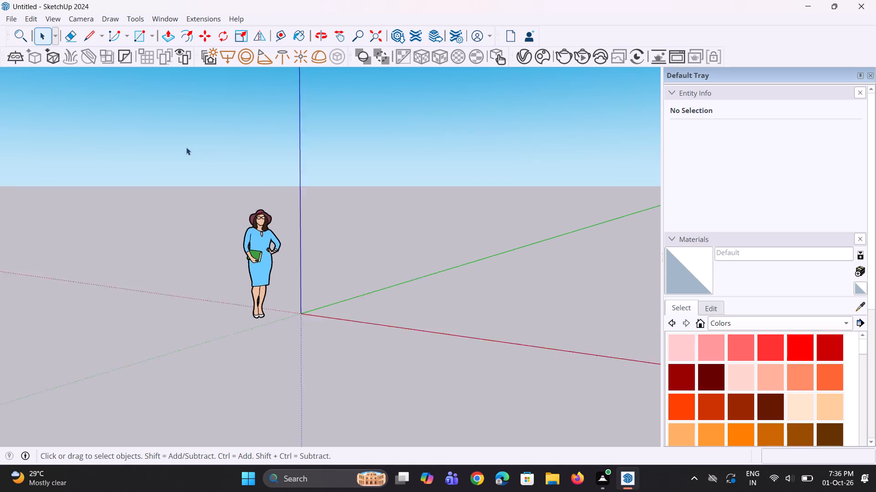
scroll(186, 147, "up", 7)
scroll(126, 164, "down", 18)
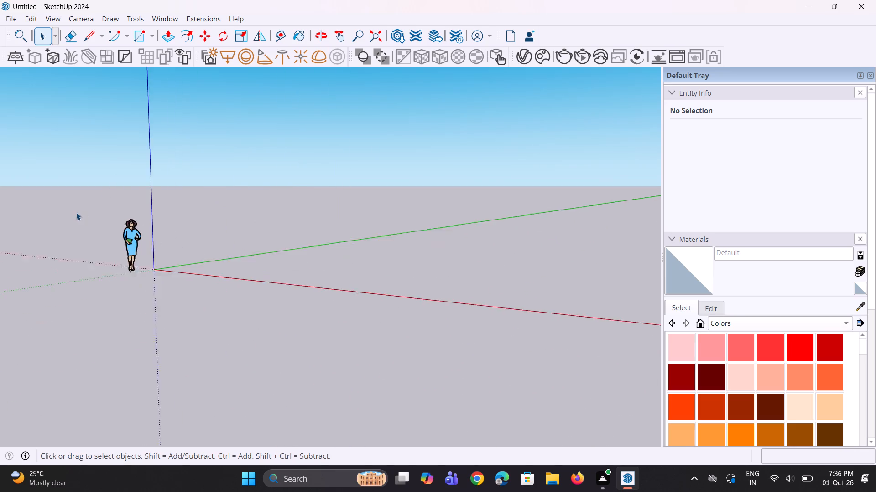
Start a rectangle on the ground plane near the origin, between the red and green axes, with a first dimension of 20'.
middle_click_drag(76, 214, 119, 319)
scroll(228, 248, "up", 2)
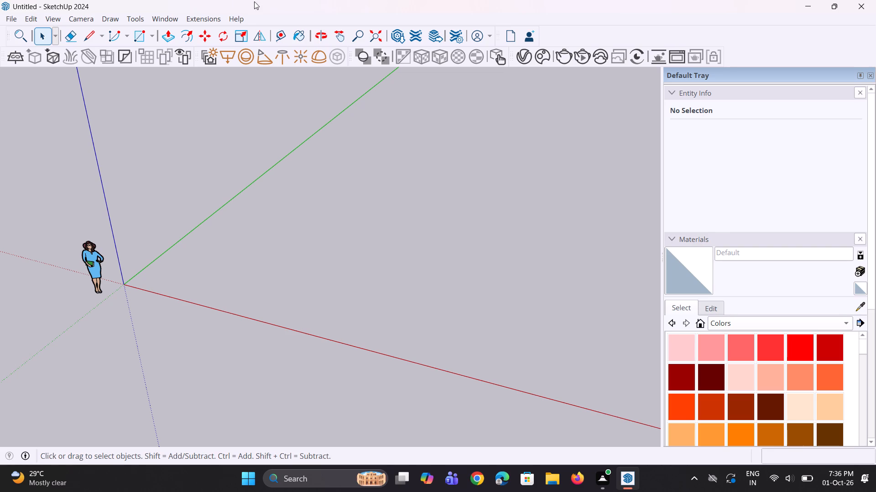
scroll(335, 273, "down", 3)
scroll(220, 281, "up", 1)
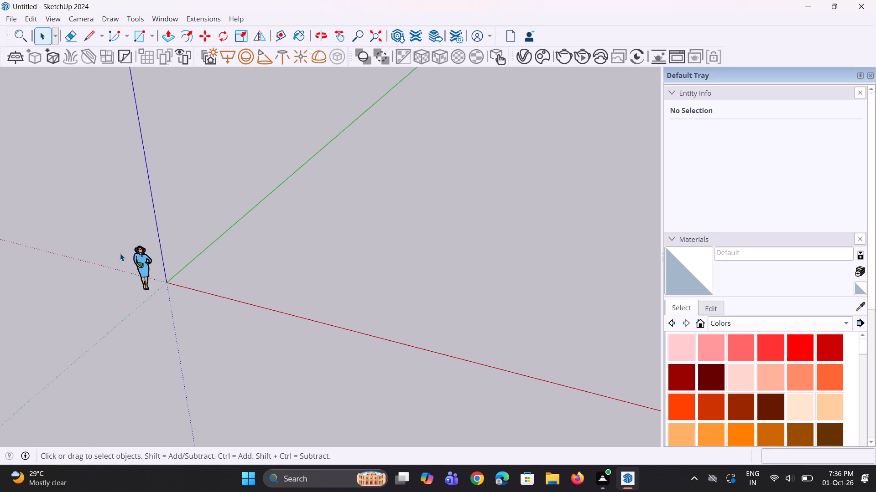
scroll(120, 253, "up", 1)
middle_click_drag(119, 254, 148, 338)
scroll(361, 175, "up", 3)
scroll(326, 211, "up", 1)
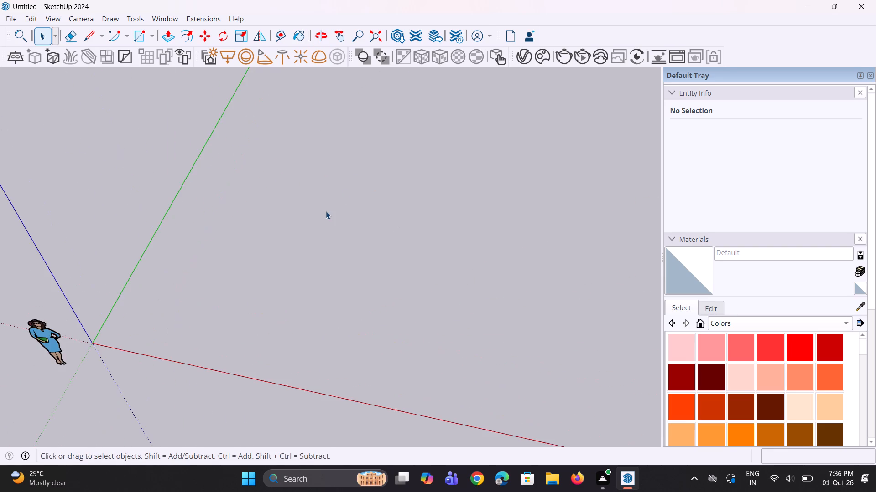
scroll(326, 211, "down", 2)
key("r")
left_click_drag(222, 298, 230, 299)
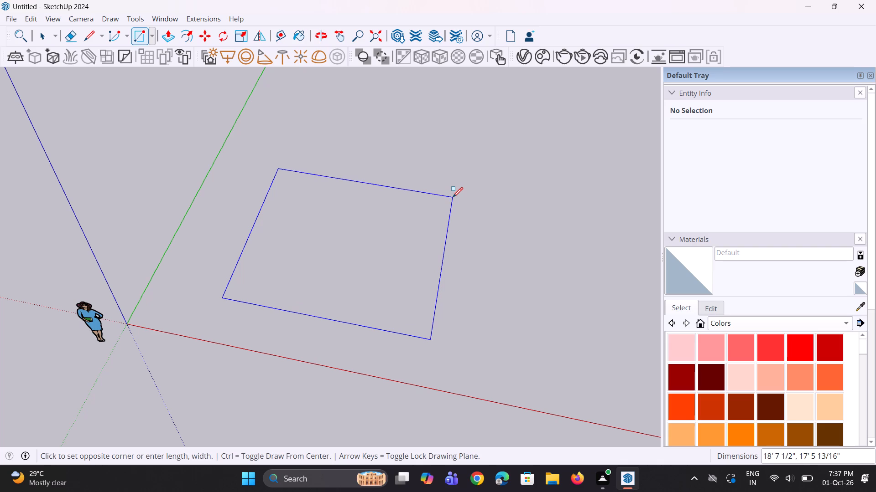
type("20")
key("apostrophe")
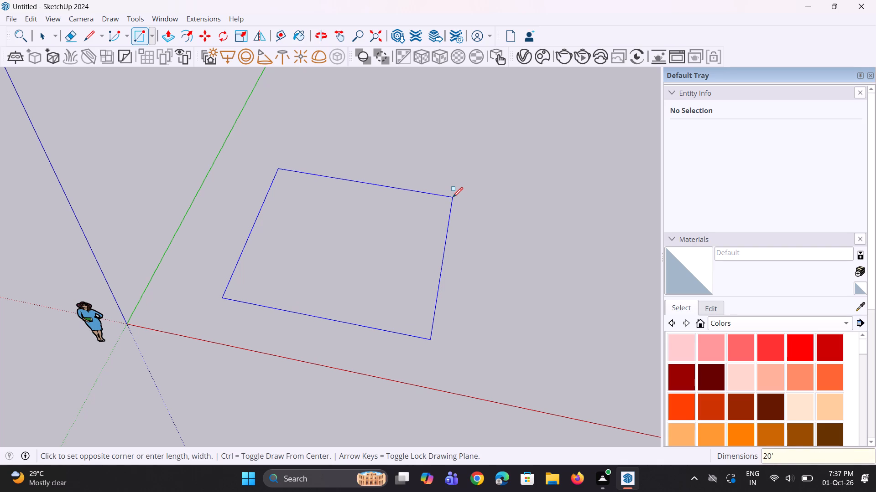
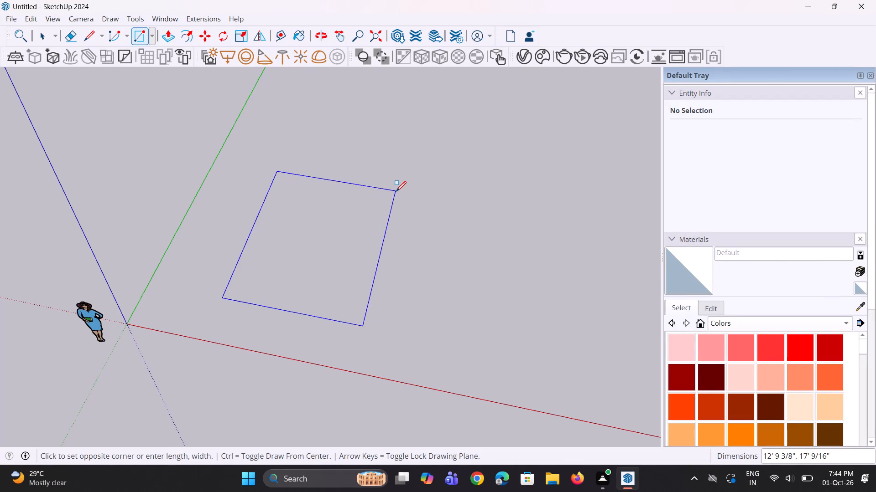
Complete the ground rectangle with dimensions of 13' by 11'6".
type("13'")
type(",11'")
key("6")
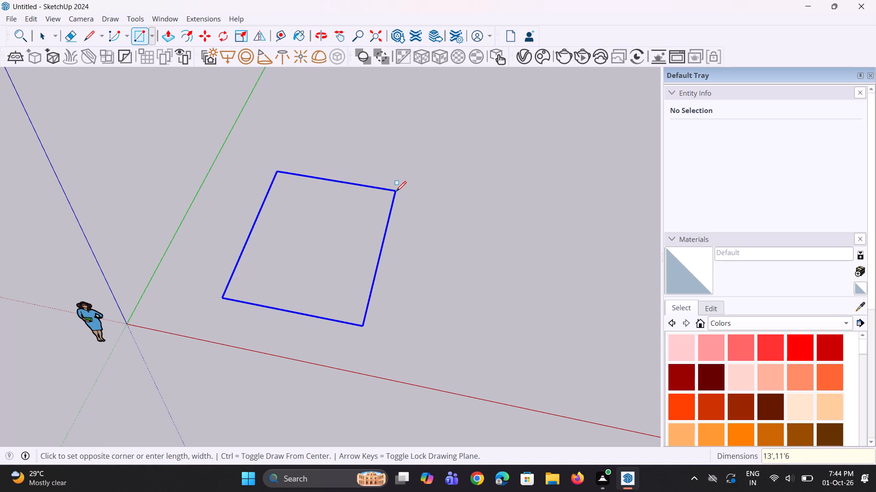
key("shift+quotedbl")
key("Return")
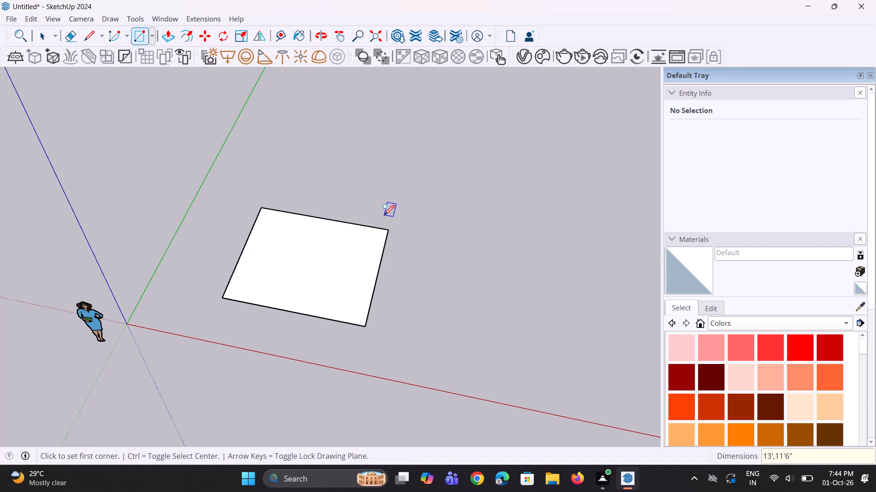
Offset the rectangle's outline inward by 9" to form the wall thickness.
scroll(334, 280, "down", 3)
scroll(253, 328, "up", 8)
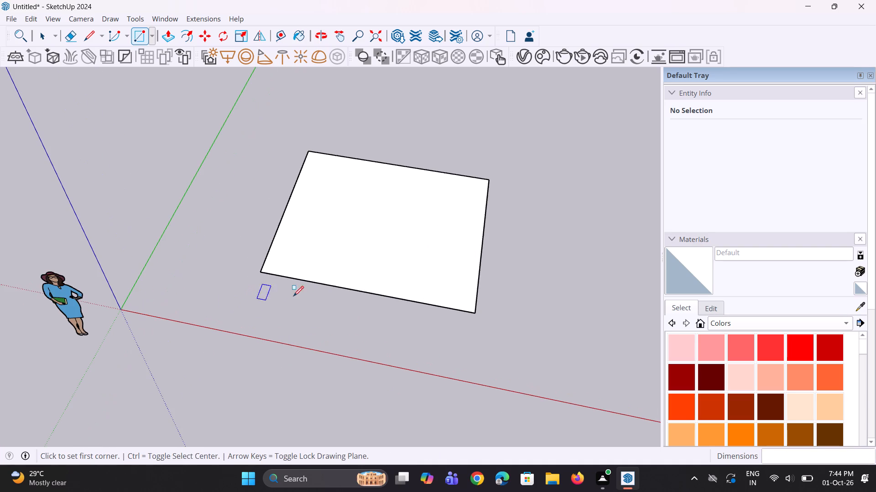
key("f")
left_click(311, 270)
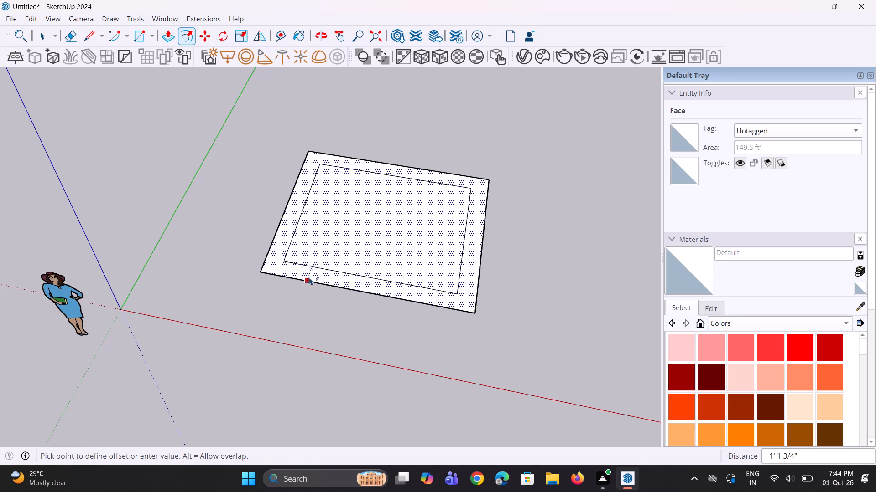
key("9")
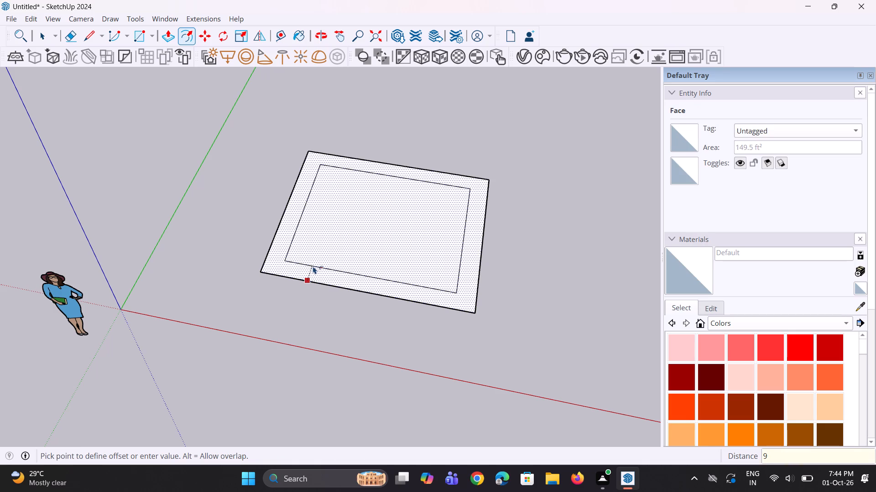
key("shift+quotedbl")
key("Return")
Examine the offset wall outline on the ground plane from several angles.
middle_click_drag(355, 294, 323, 312)
scroll(361, 287, "up", 1)
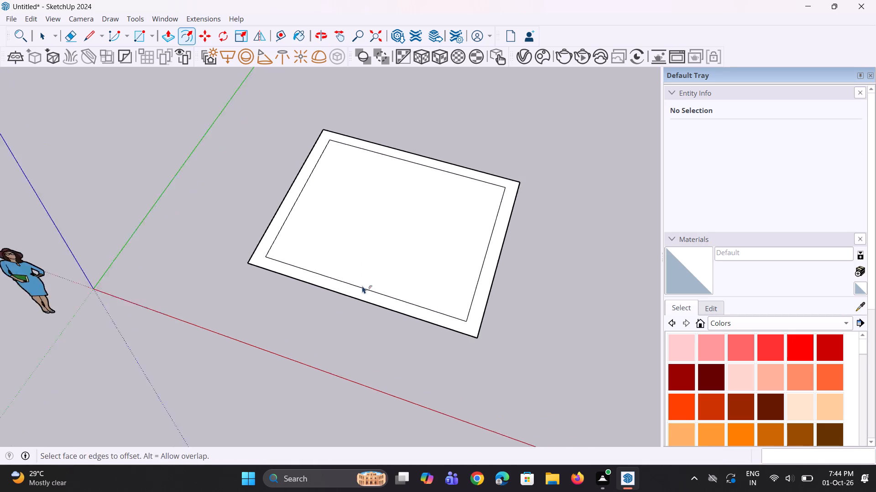
scroll(362, 286, "up", 4)
scroll(414, 297, "up", 1)
middle_click_drag(412, 303, 370, 284)
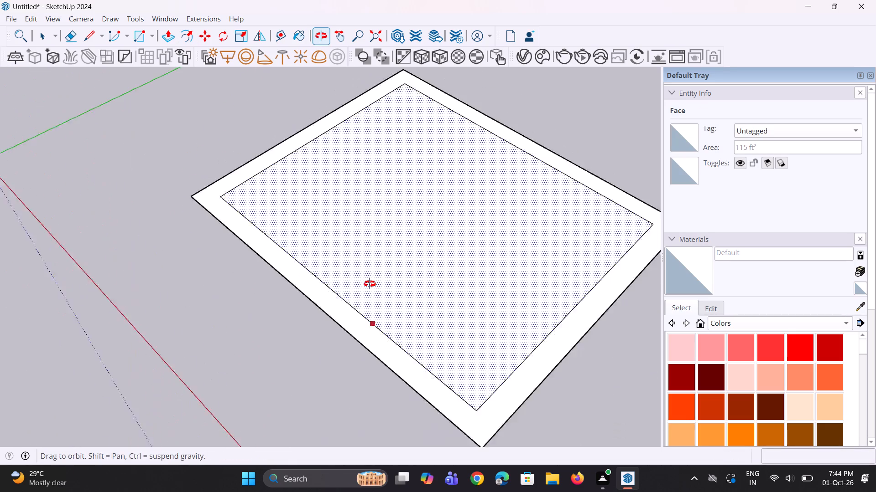
middle_click_drag(370, 284, 376, 284)
scroll(371, 292, "down", 3)
scroll(370, 292, "up", 2)
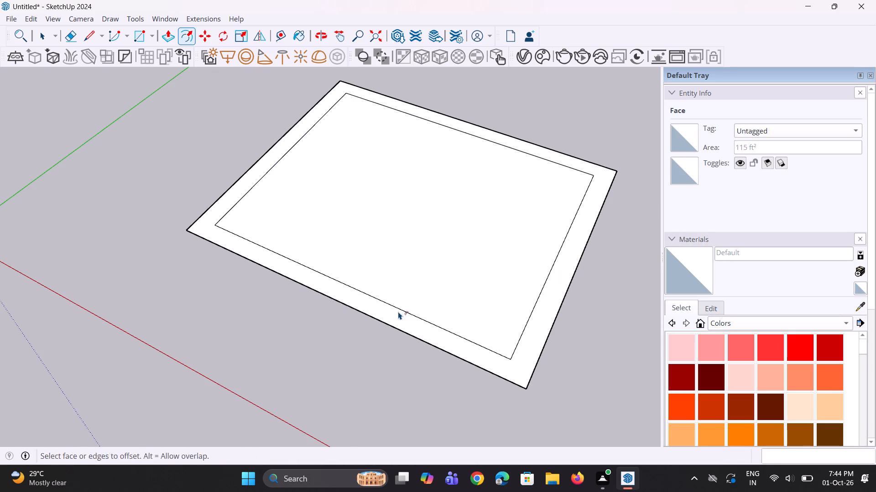
middle_click_drag(399, 321, 229, 337)
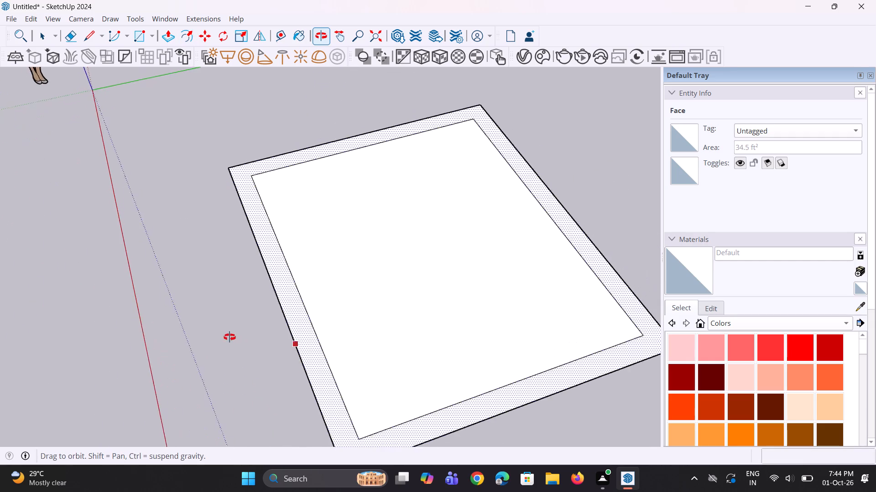
middle_click_drag(229, 337, 387, 335)
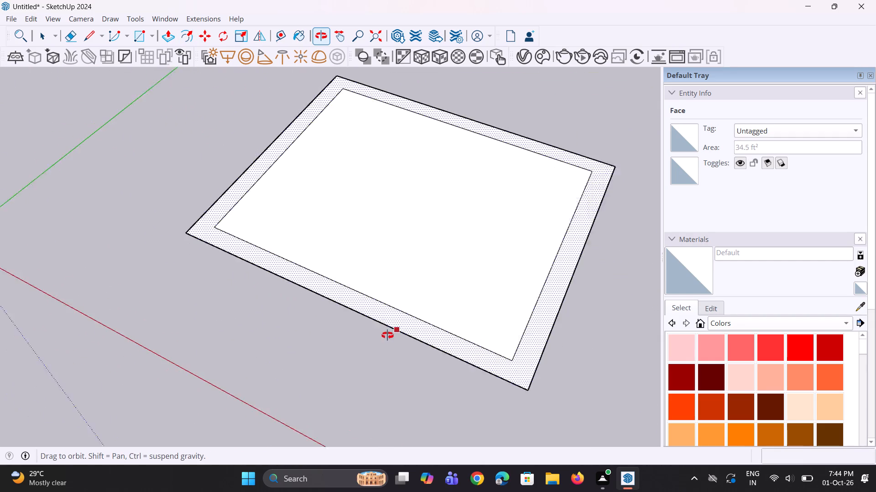
middle_click_drag(387, 335, 317, 345)
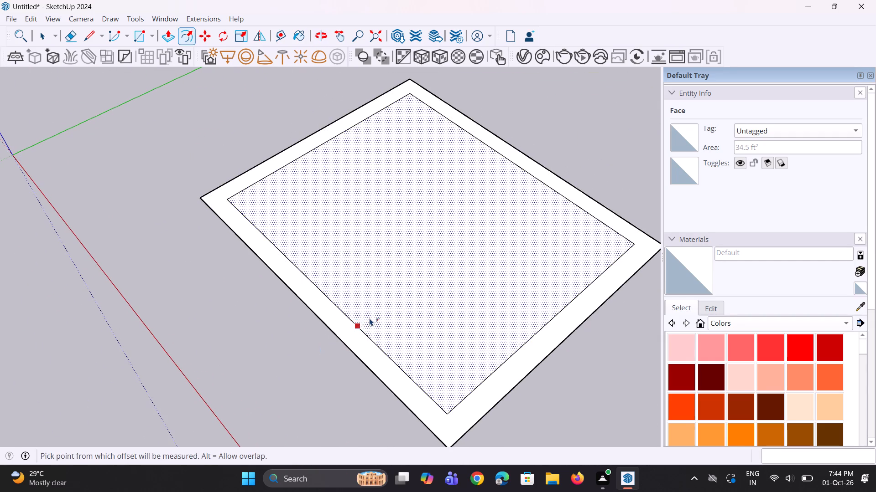
key("space")
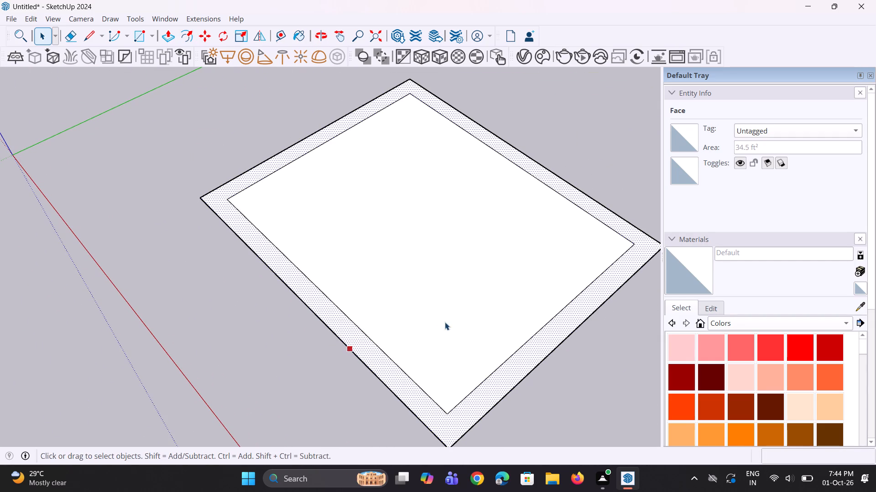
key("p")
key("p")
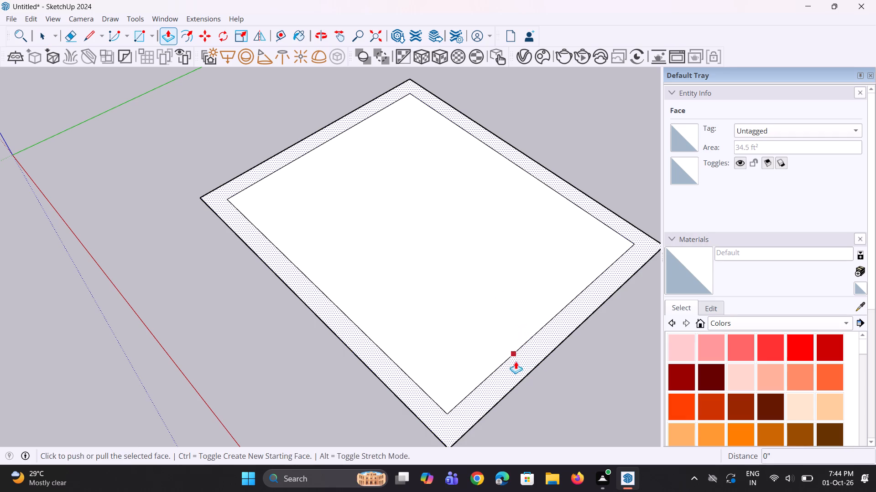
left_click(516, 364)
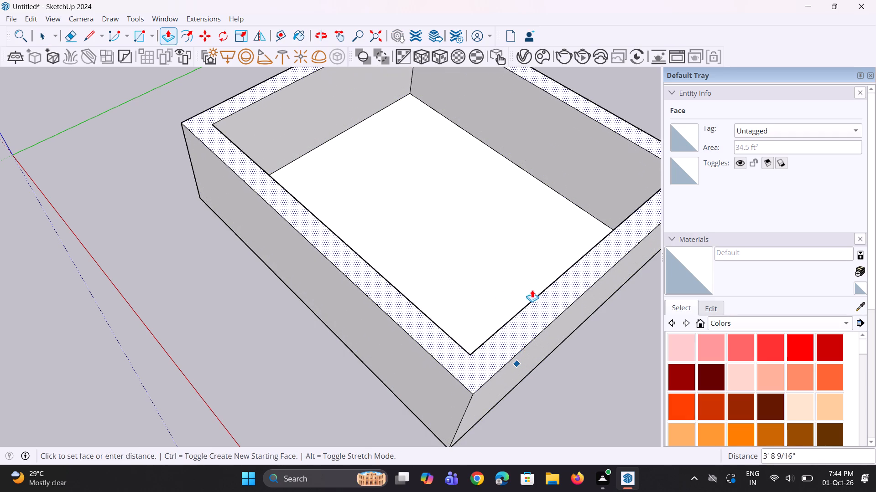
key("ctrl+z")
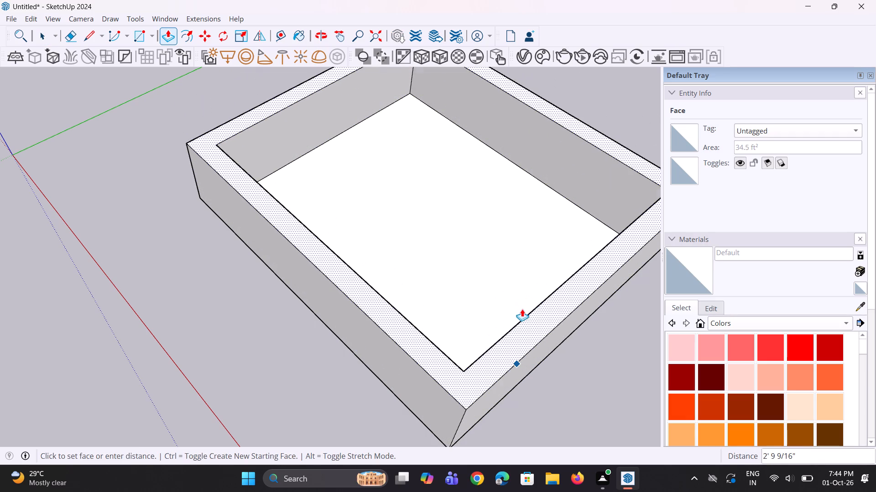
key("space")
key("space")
Move the inner edge nearest the red axis 9" along the green axis onto the rectangle's outer edge.
middle_click_drag(519, 346, 459, 361)
scroll(298, 334, "down", 5)
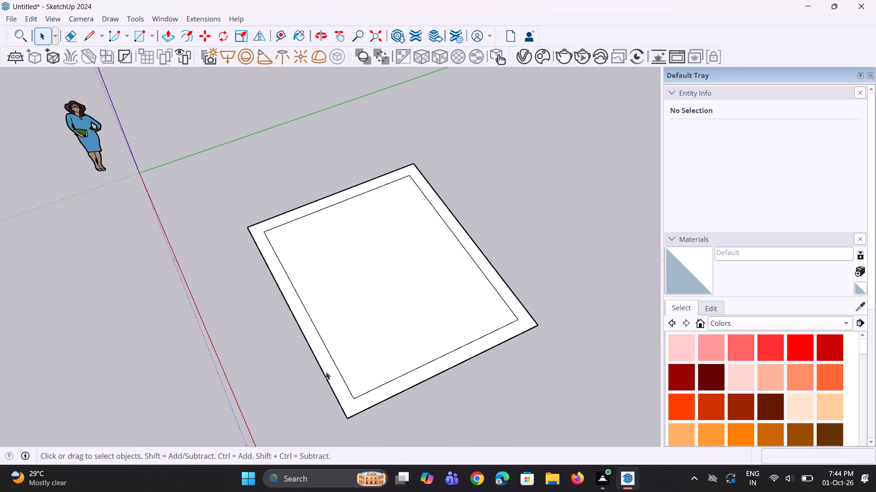
scroll(326, 373, "up", 2)
left_click(336, 361)
scroll(339, 374, "up", 4)
key("m")
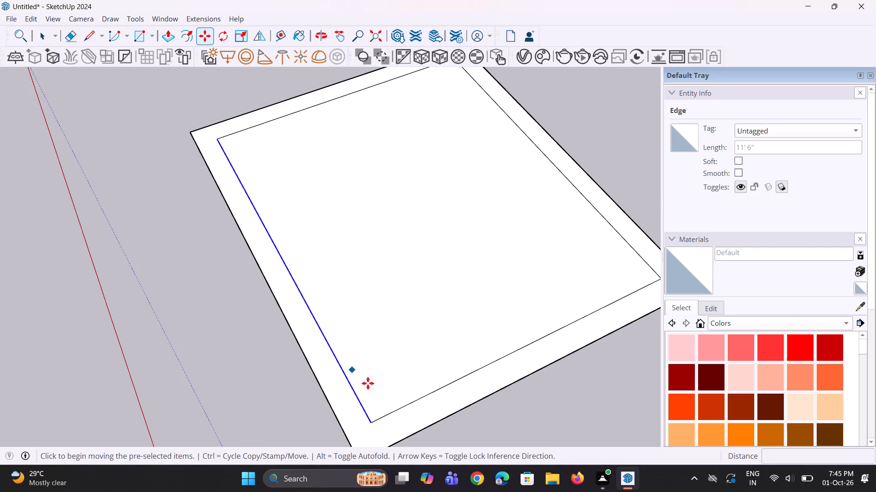
left_click(372, 422)
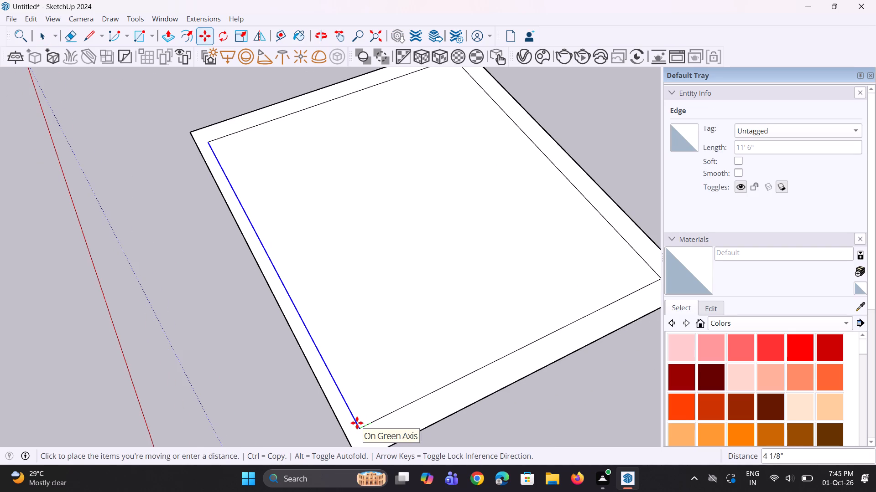
key("Escape")
scroll(392, 327, "down", 4)
scroll(392, 214, "down", 2)
scroll(368, 334, "up", 1)
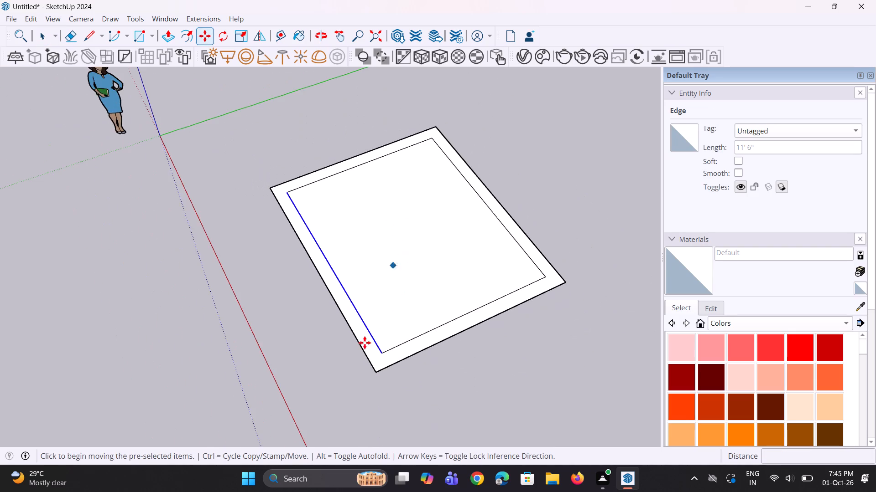
scroll(365, 343, "up", 11)
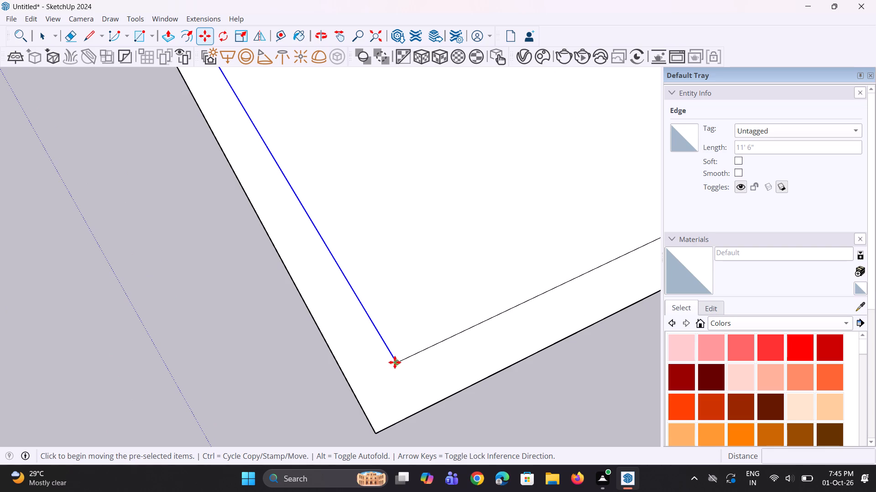
left_click(395, 362)
left_click(352, 382)
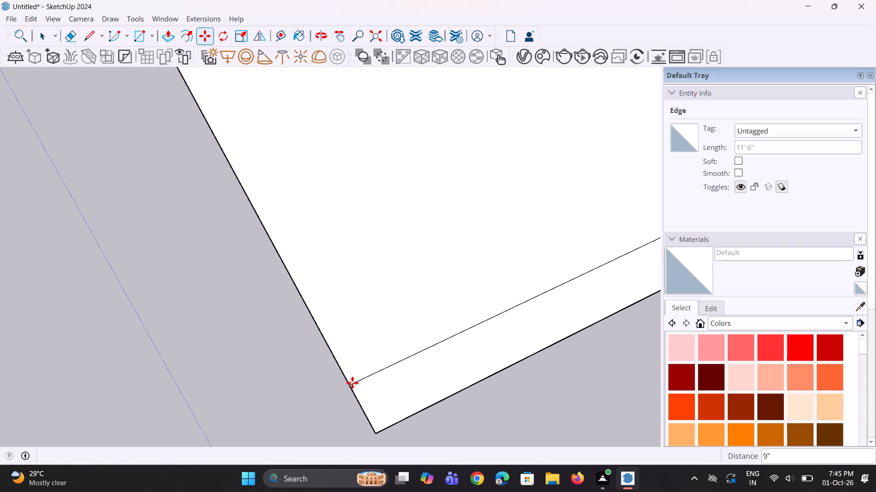
scroll(353, 384, "down", 5)
key("space")
key("space")
Erase the edge closing the side nearest the red axis, leaving a three-sided wall outline.
middle_click_drag(363, 395, 412, 395)
scroll(411, 381, "down", 5)
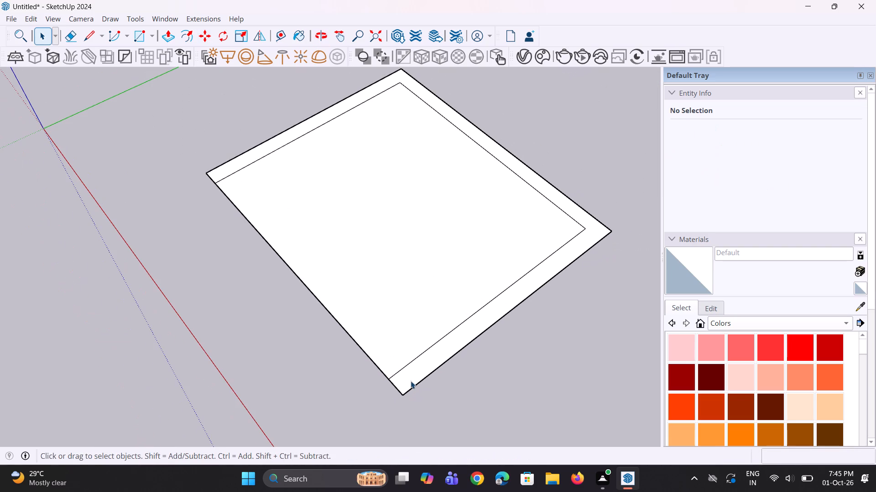
key("e")
left_click(368, 356)
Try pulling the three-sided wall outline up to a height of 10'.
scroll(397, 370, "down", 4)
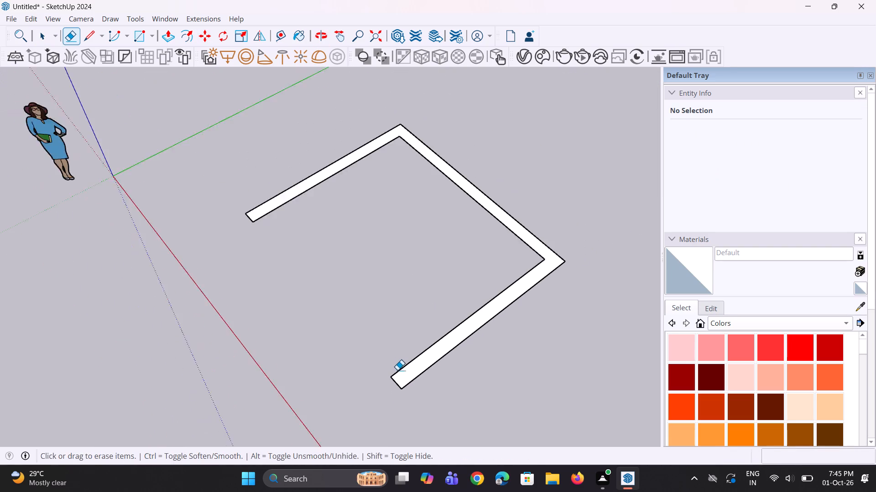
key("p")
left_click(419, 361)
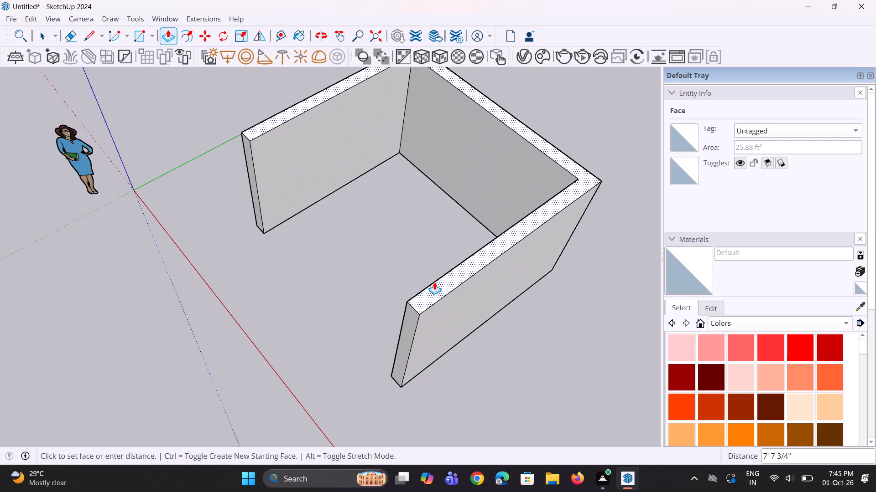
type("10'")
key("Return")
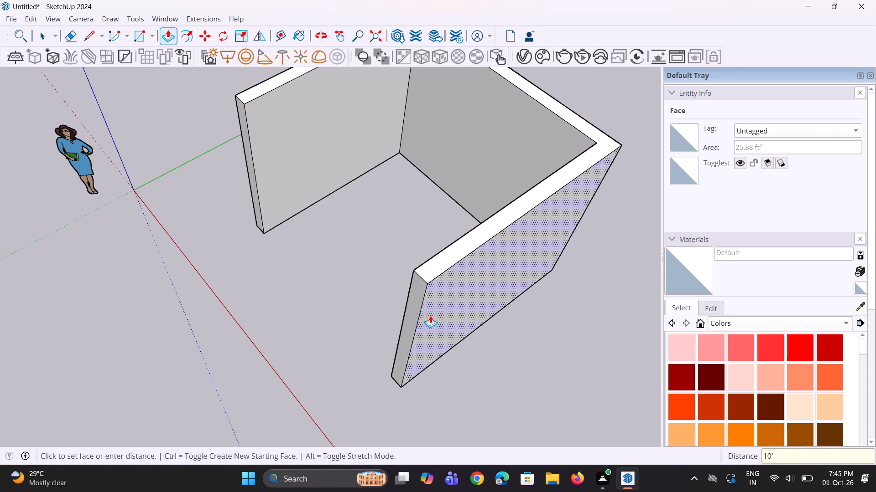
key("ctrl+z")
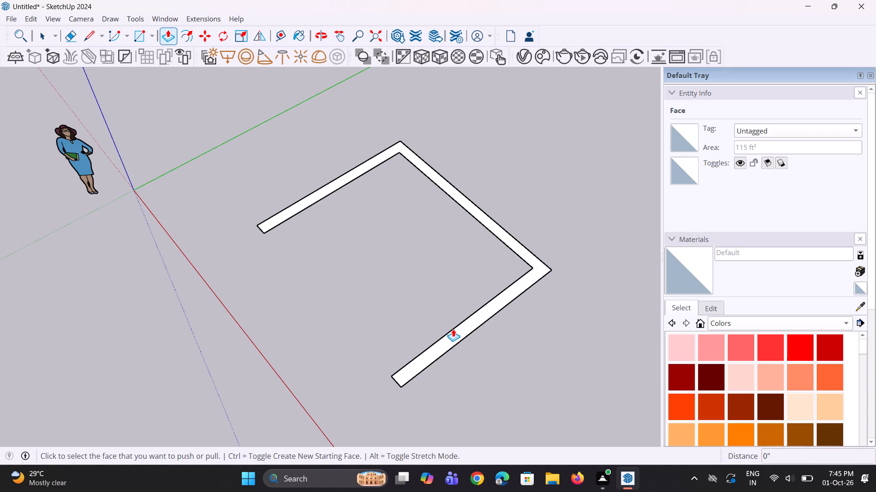
Pull the three-sided wall outline up to a height of 11'.
left_click(452, 337)
type("11'")
key("Return")
Draw a rotated rectangle along the full bottom outer edge of the back wall, dropping 6" below the walls.
middle_click_drag(421, 381, 498, 316)
scroll(328, 407, "down", 4)
middle_click_drag(235, 376, 233, 323)
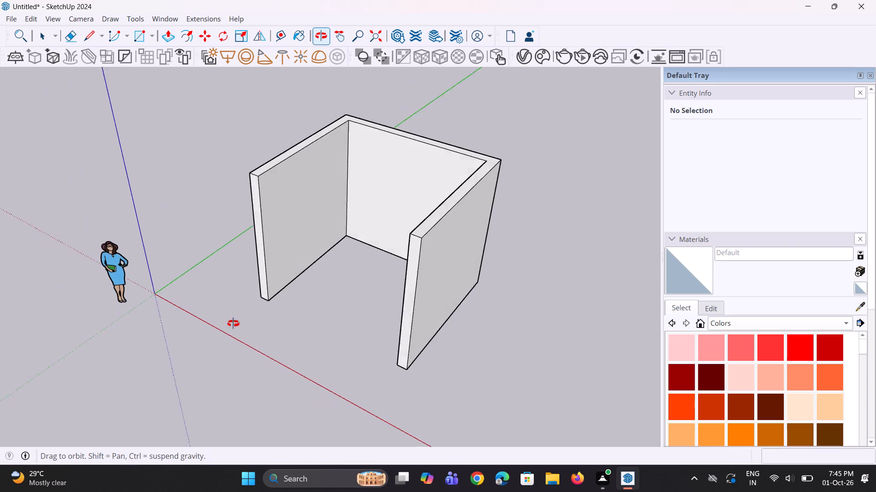
middle_click_drag(233, 323, 344, 118)
scroll(283, 369, "up", 3)
middle_click_drag(298, 331, 296, 303)
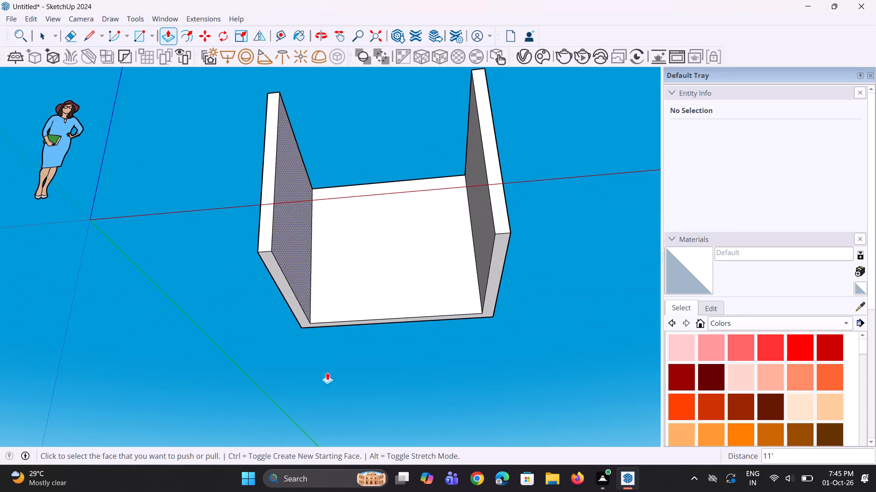
left_click(153, 37)
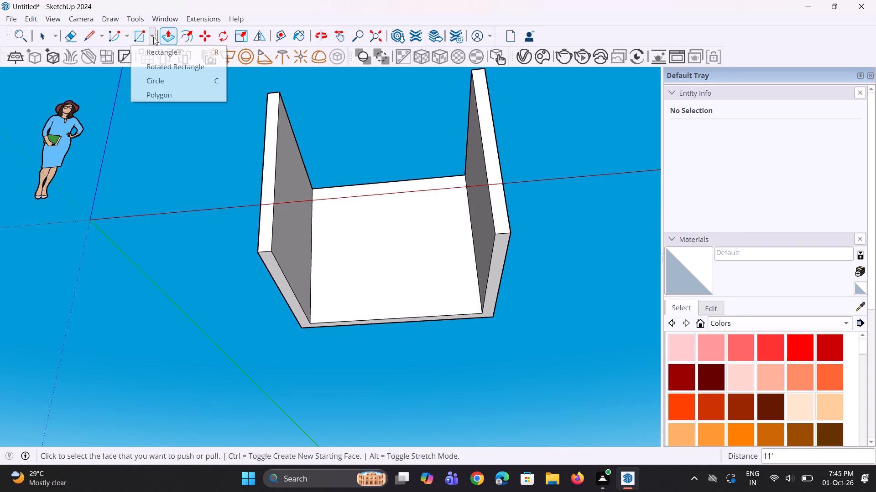
left_click(189, 70)
scroll(349, 362, "up", 4)
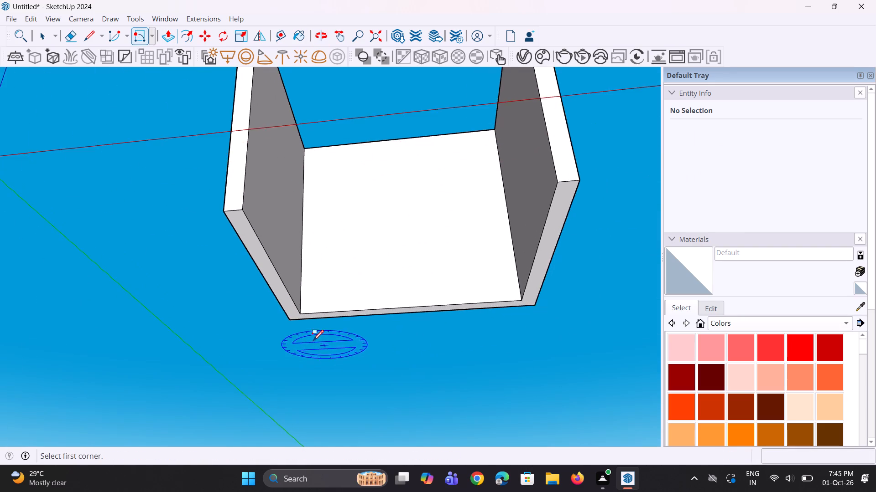
scroll(313, 340, "up", 1)
left_click(285, 314)
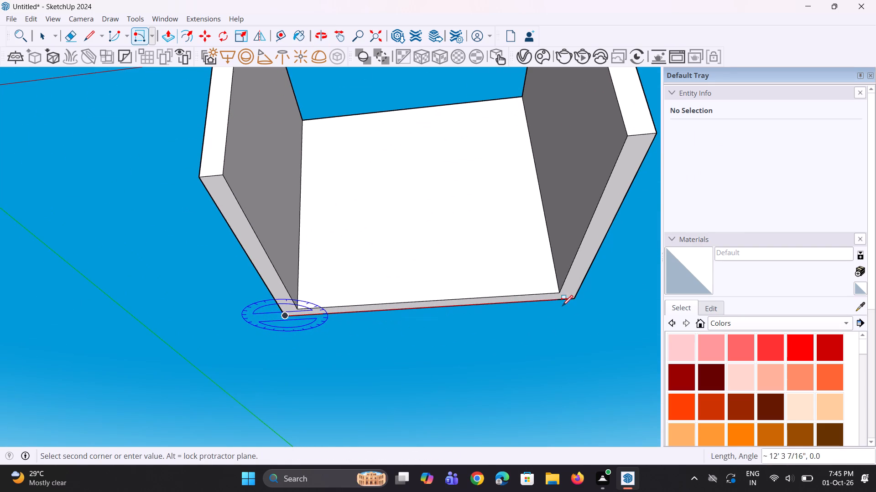
left_click(571, 301)
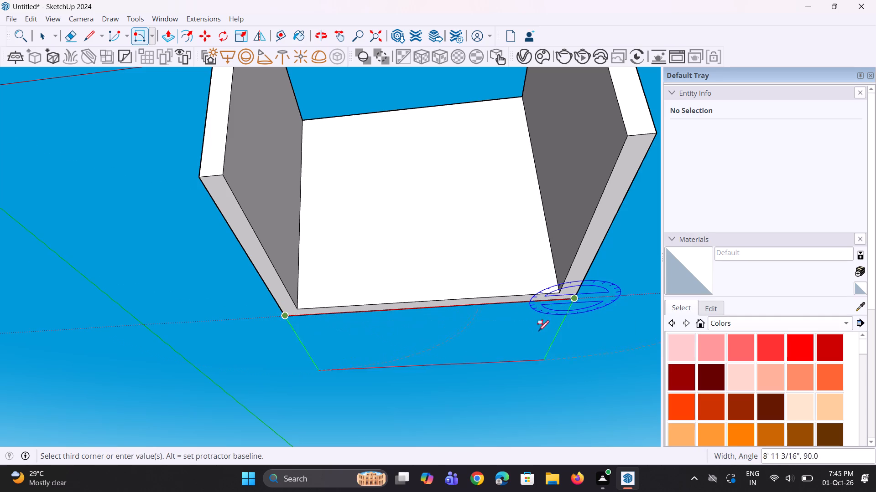
scroll(438, 372, "down", 11)
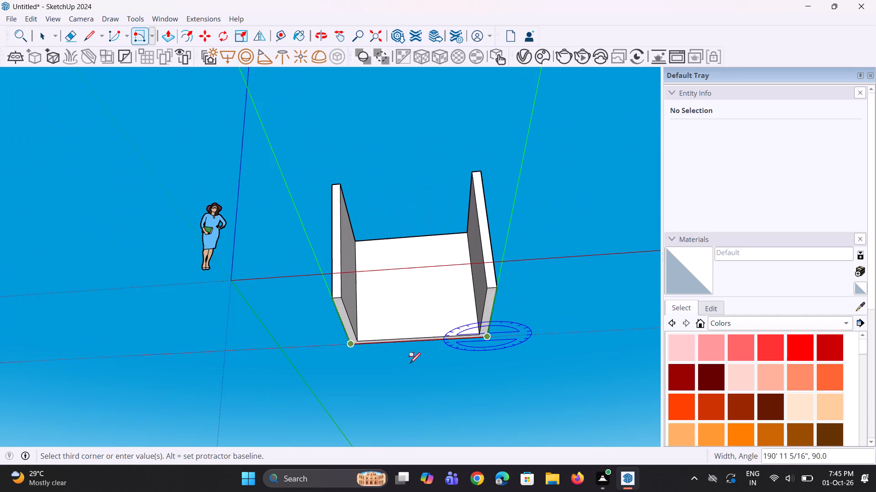
middle_click_drag(494, 348, 581, 364)
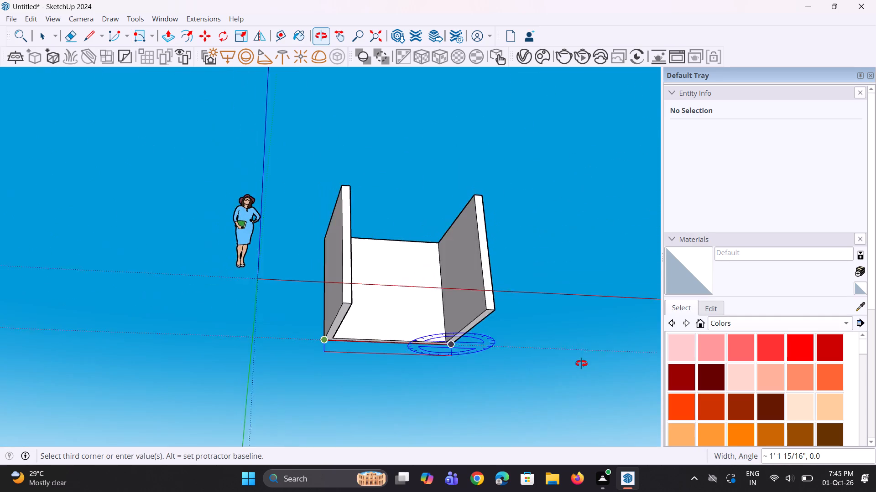
middle_click_drag(581, 364, 270, 385)
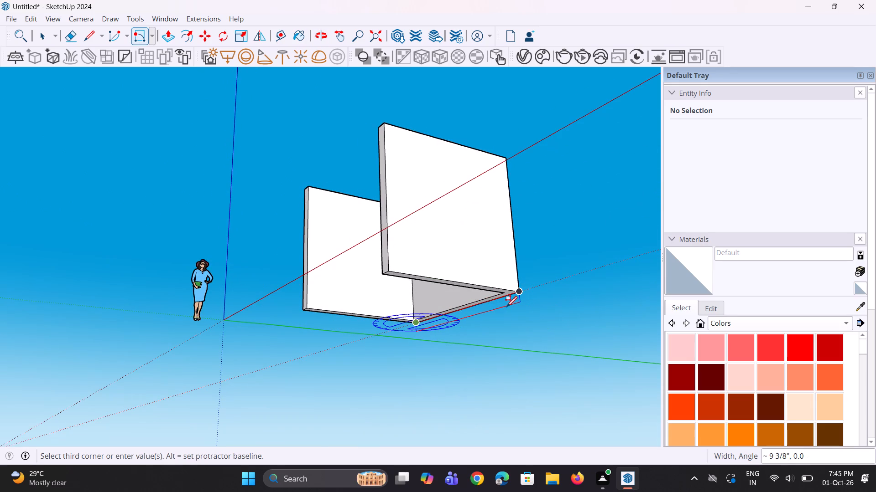
type("6\"")
key("Return")
Push/Pull the 6" strip beneath the walls to the ends of the side walls, forming the floor slab.
scroll(470, 317, "up", 2)
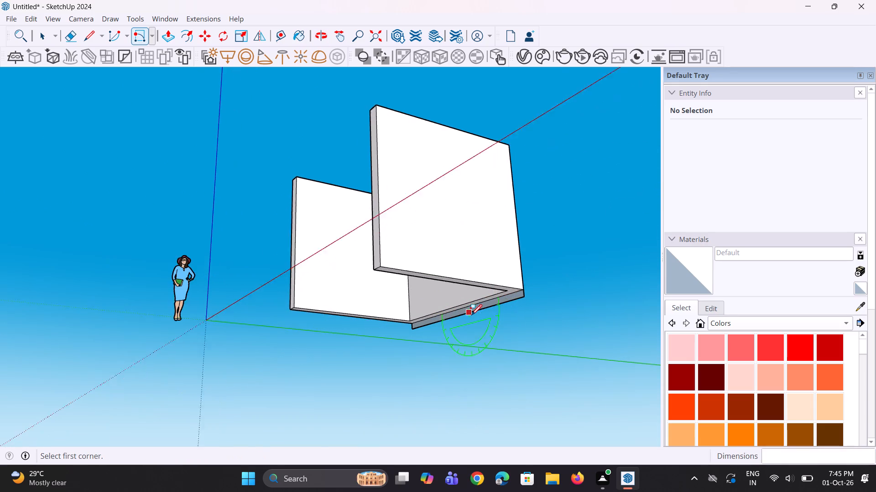
scroll(471, 315, "up", 2)
key("p")
left_click(495, 300)
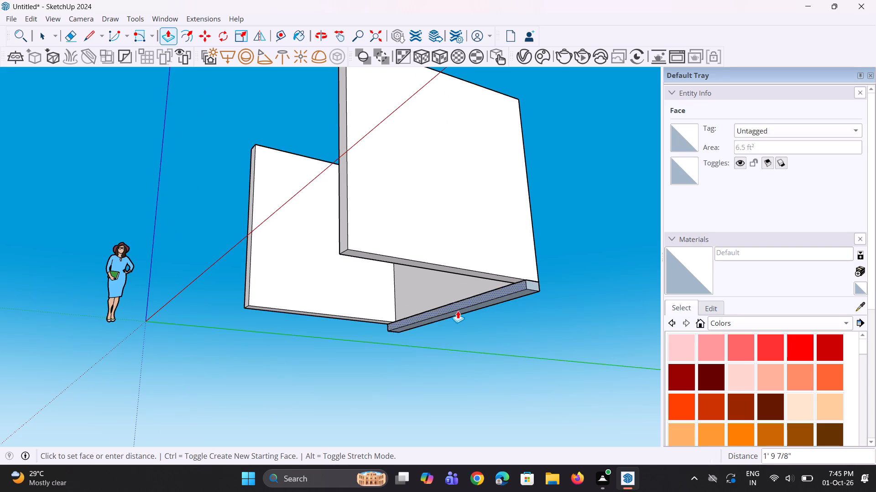
left_click_drag(346, 210, 346, 223)
Examine the room's walls and floor slab from above and through the open side.
scroll(356, 327, "down", 4)
middle_click_drag(325, 346, 523, 463)
scroll(345, 267, "down", 2)
middle_click_drag(310, 237, 340, 292)
scroll(364, 260, "up", 8)
middle_click_drag(417, 288, 465, 292)
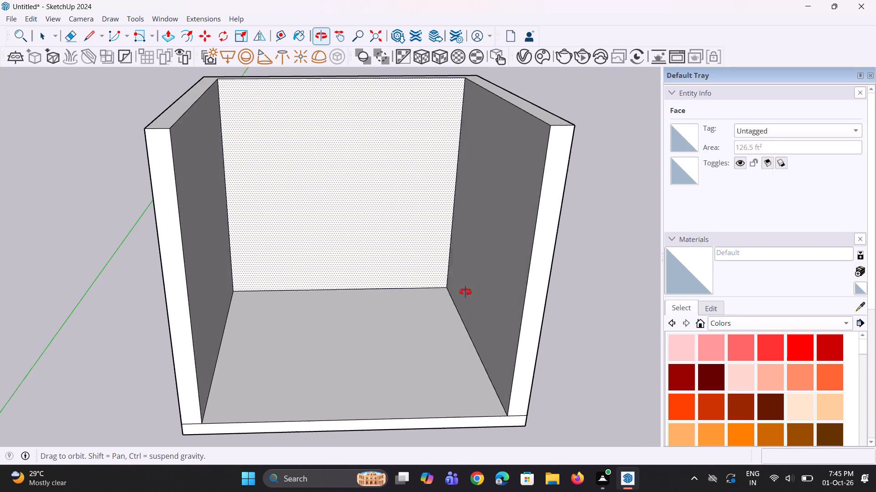
middle_click_drag(465, 292, 467, 293)
key("space")
key("space")
scroll(399, 336, "down", 4)
scroll(393, 334, "up", 1)
middle_click_drag(393, 334, 356, 341)
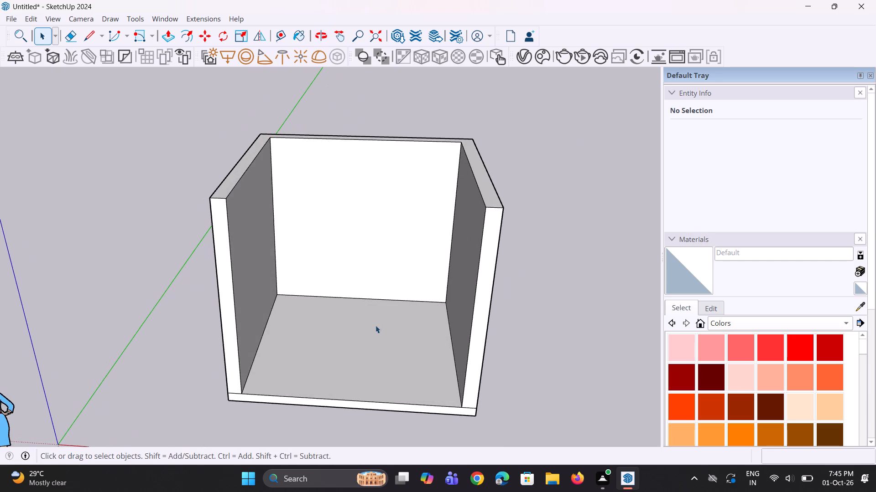
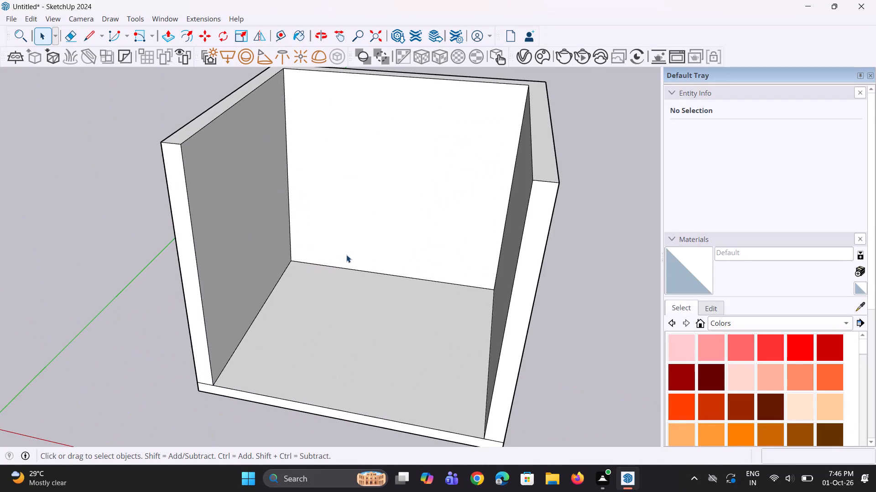
Examine the room's back wall, side walls and floor through the open side and from above.
scroll(373, 261, "down", 3)
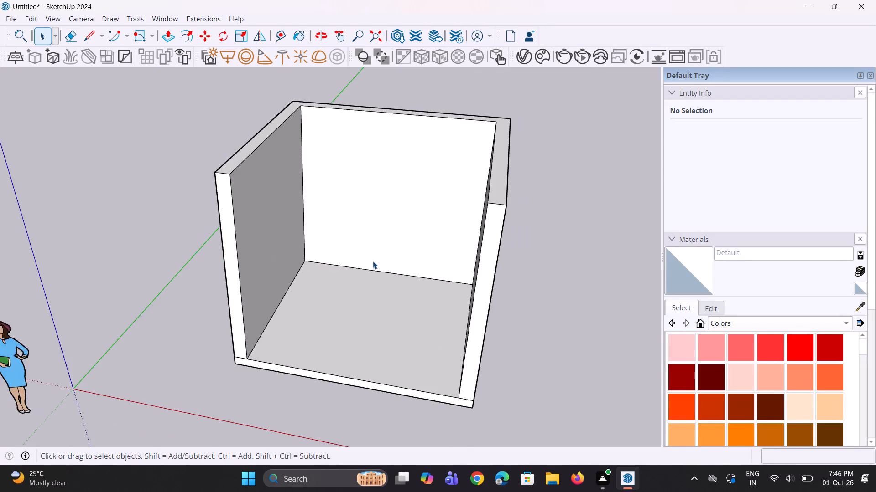
scroll(331, 277, "up", 8)
middle_click_drag(325, 295, 389, 285)
scroll(330, 302, "down", 11)
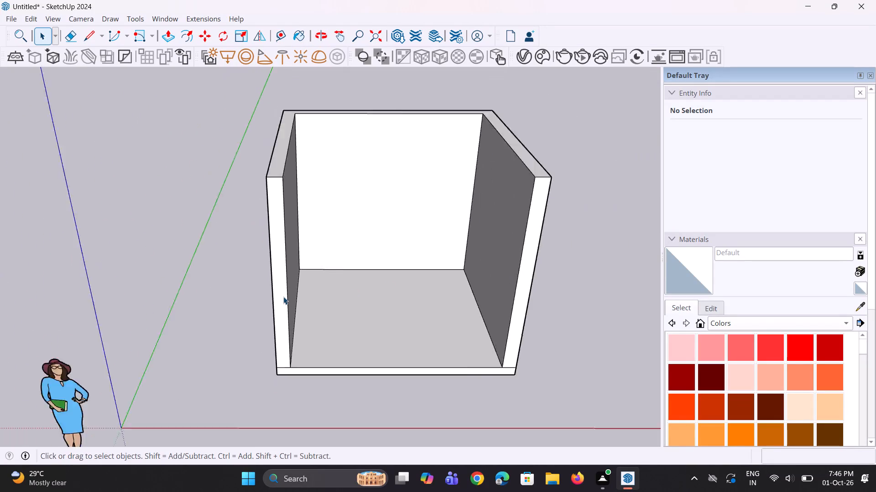
scroll(283, 297, "down", 6)
middle_click_drag(430, 266, 366, 280)
scroll(240, 296, "up", 10)
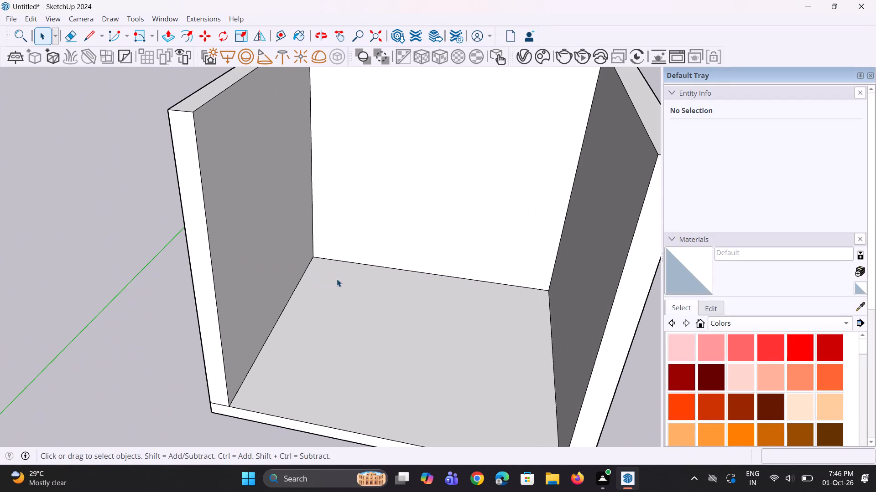
scroll(325, 263, "down", 1)
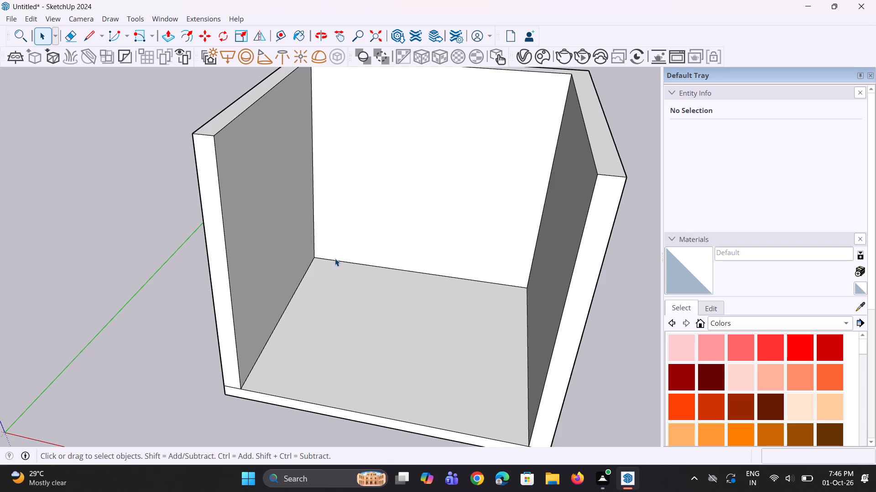
scroll(342, 249, "down", 6)
scroll(340, 254, "up", 1)
middle_click_drag(340, 254, 380, 254)
scroll(330, 215, "up", 3)
scroll(338, 225, "down", 3)
middle_click_drag(338, 226, 358, 233)
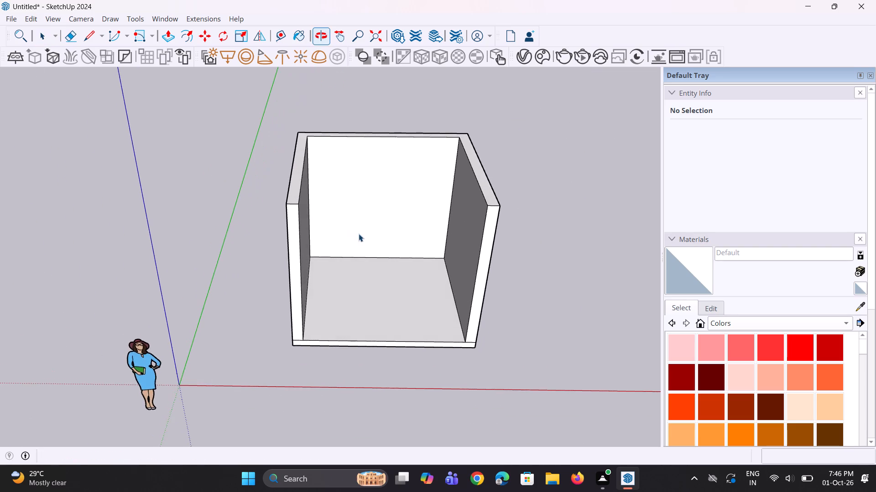
scroll(332, 204, "up", 3)
middle_click_drag(337, 212, 328, 207)
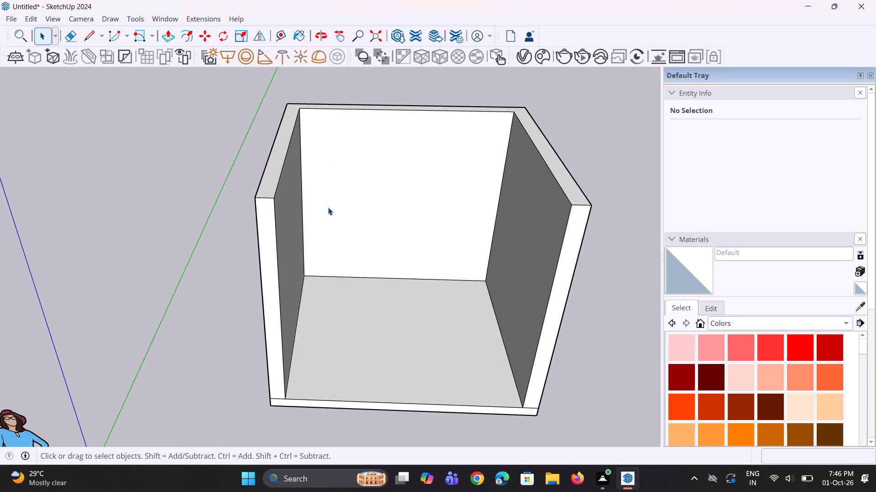
scroll(328, 207, "up", 1)
middle_click_drag(327, 215, 349, 274)
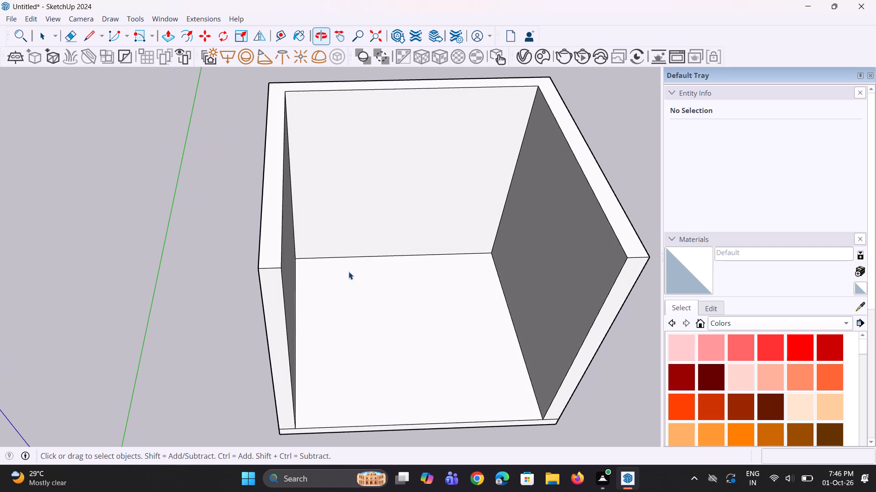
scroll(345, 270, "down", 4)
middle_click_drag(360, 258, 389, 261)
scroll(401, 196, "up", 2)
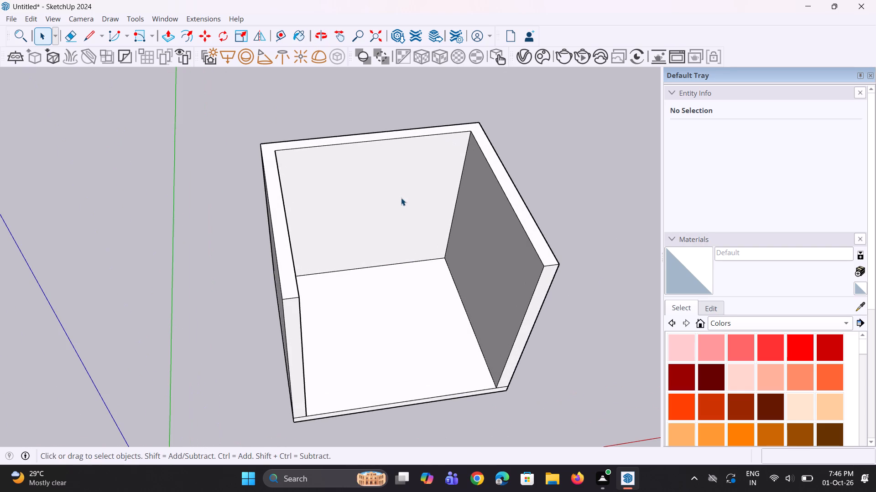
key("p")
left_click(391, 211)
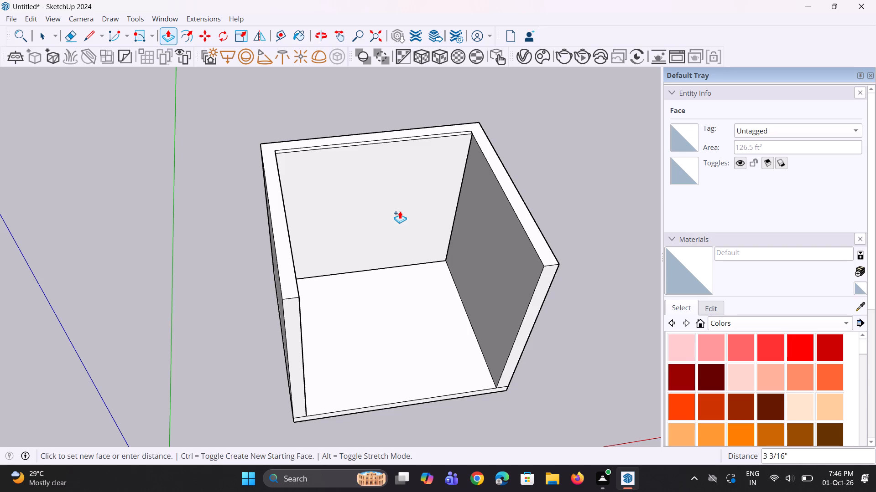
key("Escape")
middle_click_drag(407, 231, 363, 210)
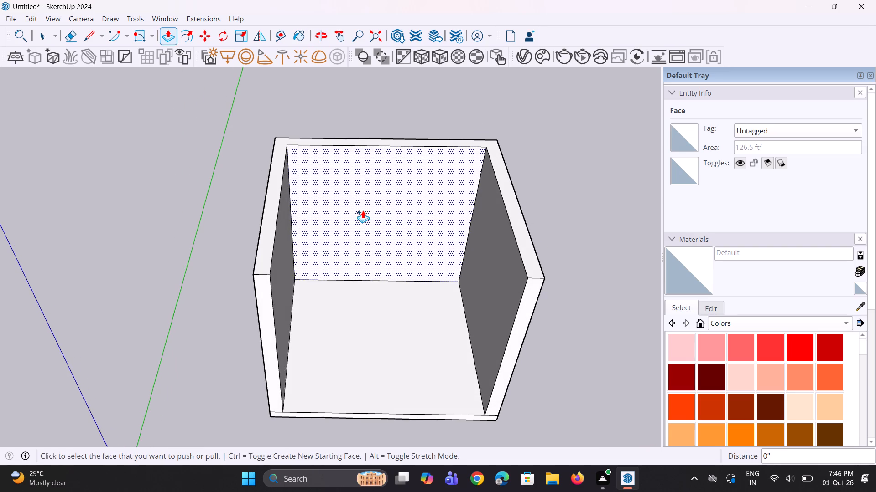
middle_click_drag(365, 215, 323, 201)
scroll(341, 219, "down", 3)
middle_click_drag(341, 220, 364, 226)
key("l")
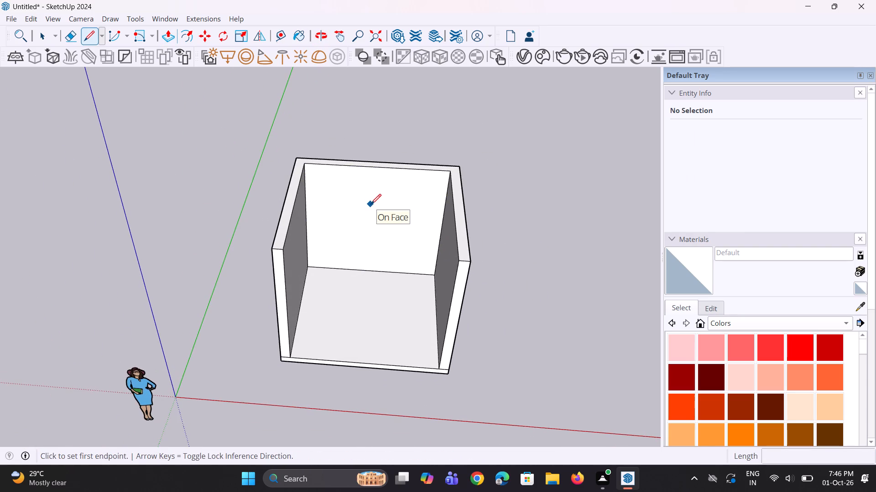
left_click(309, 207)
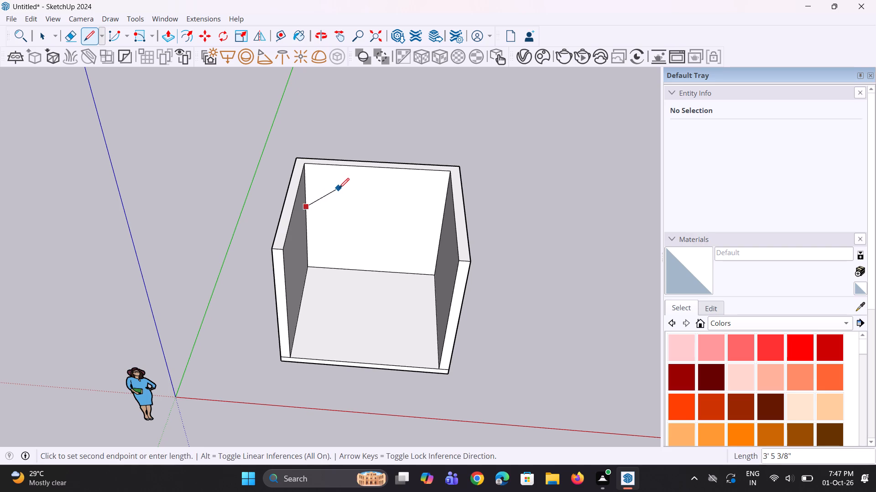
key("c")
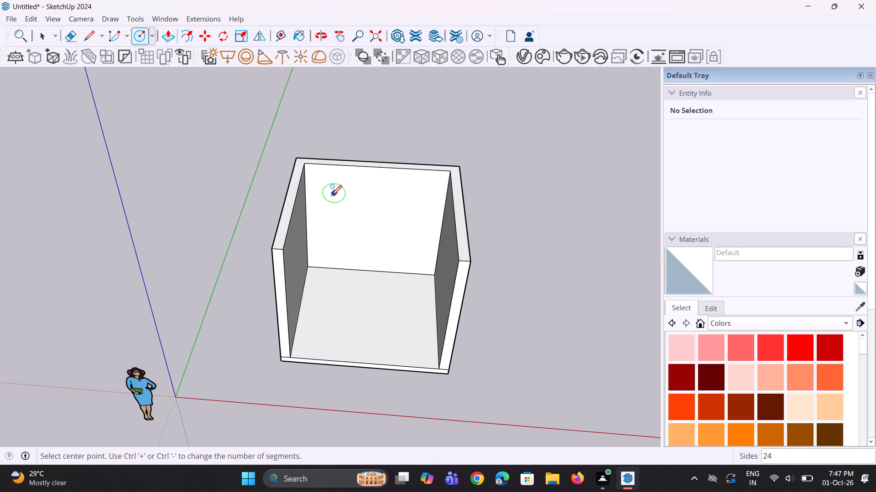
Draw a two-point arc on the back wall from its left vertical edge, about 4' 5" long, bulging upward about 11 3/4".
key("a")
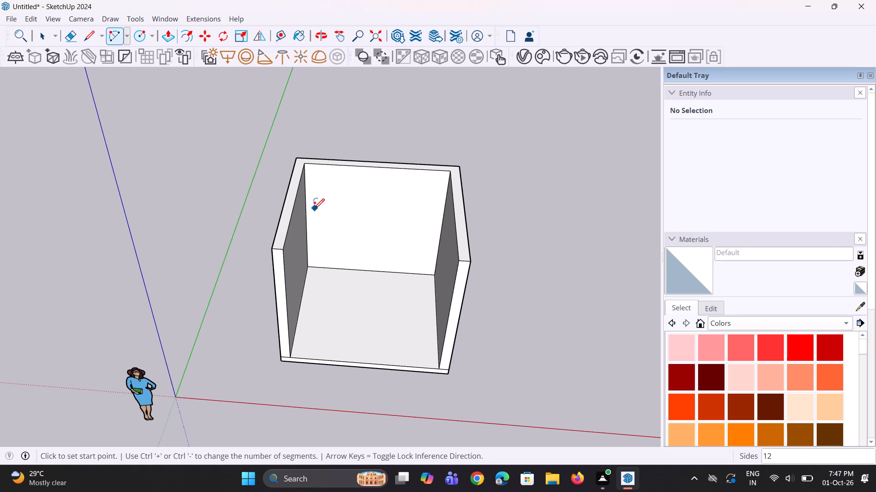
left_click(308, 210)
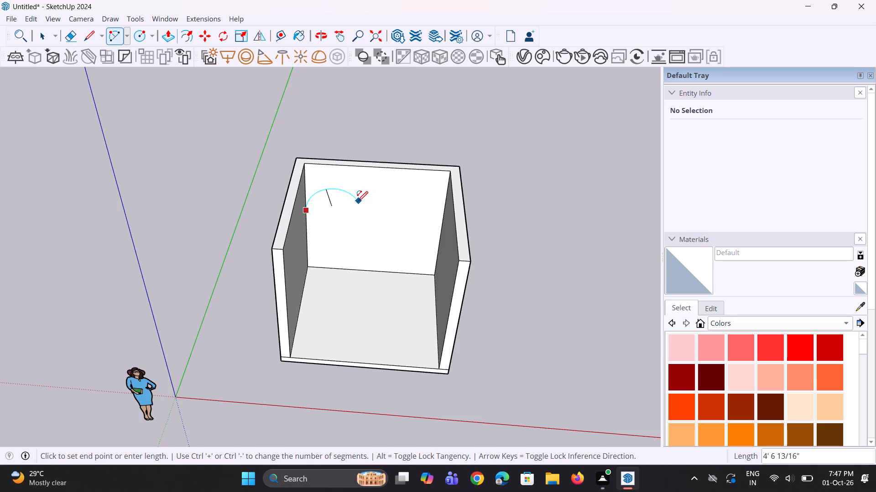
middle_click_drag(349, 210, 348, 142)
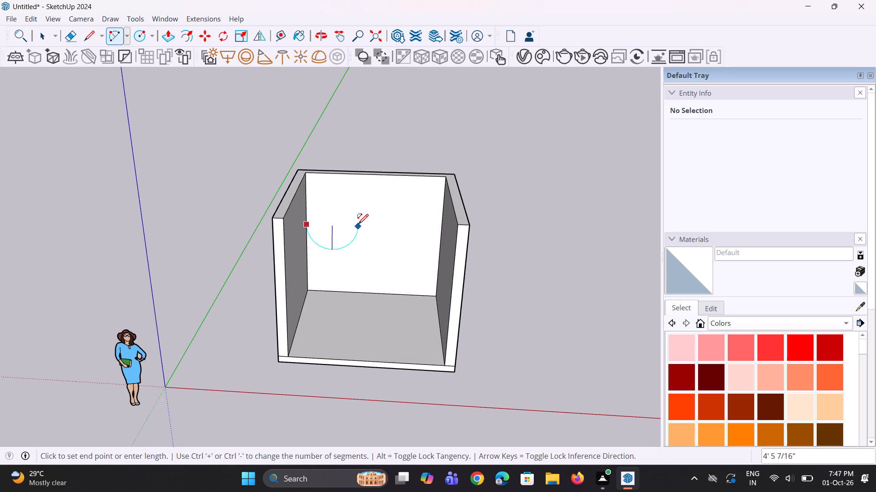
key("Escape")
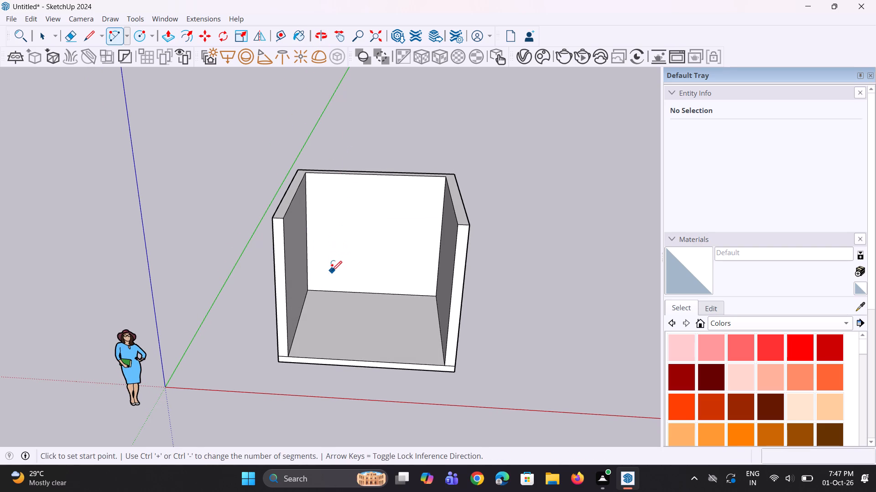
scroll(324, 260, "up", 6)
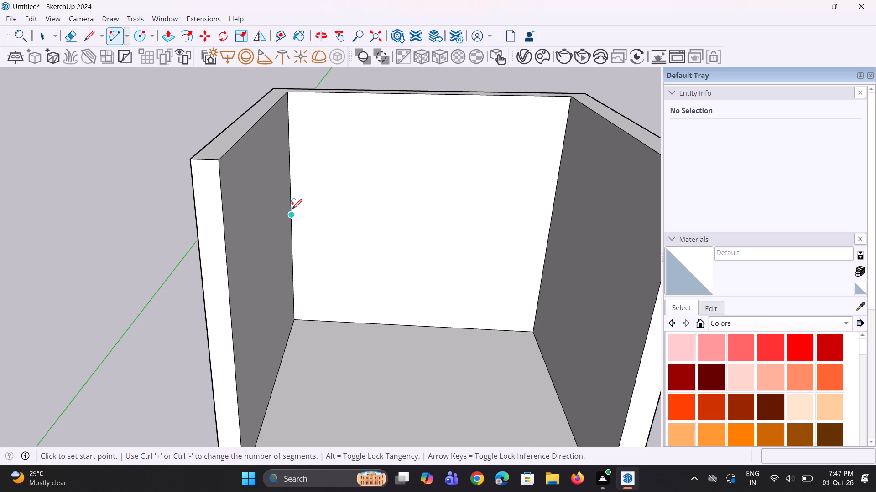
left_click(292, 205)
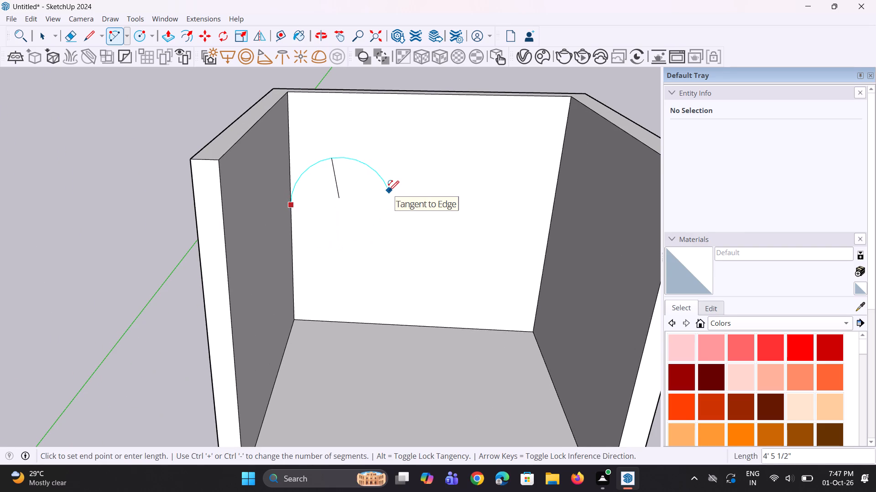
left_click(389, 191)
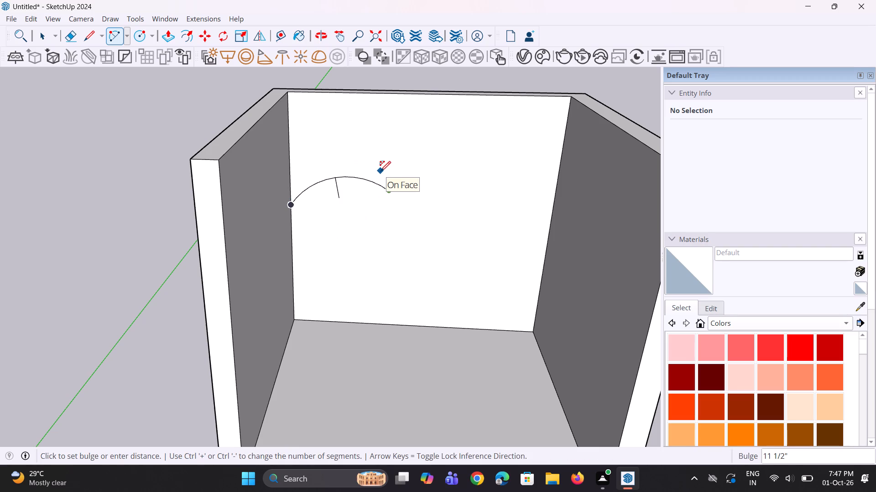
left_click(381, 171)
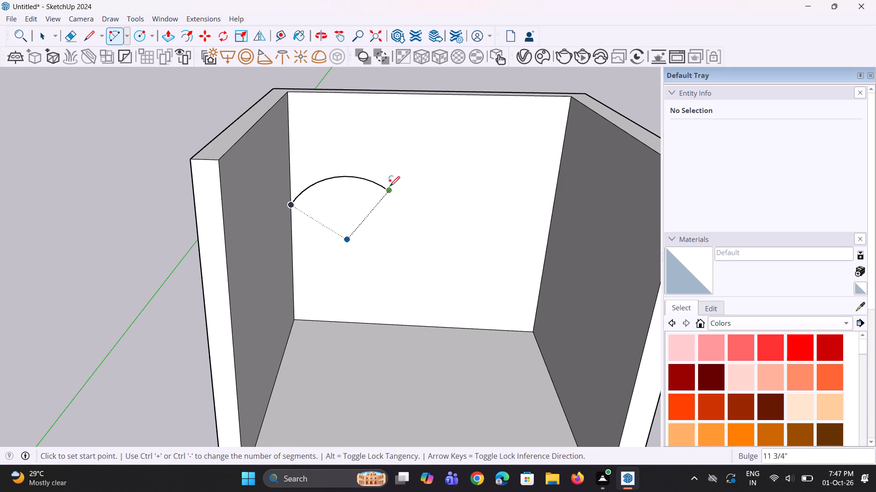
Continue the curve with a dipping arc about 2' 5" long, bulge about 8 3/8", and an upward arc about 2' wide, bulge about 1'.
left_click(388, 191)
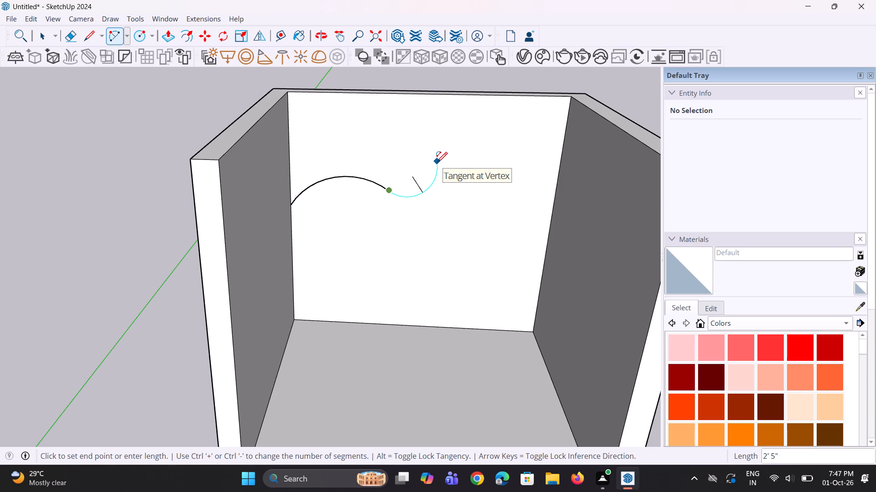
left_click(437, 162)
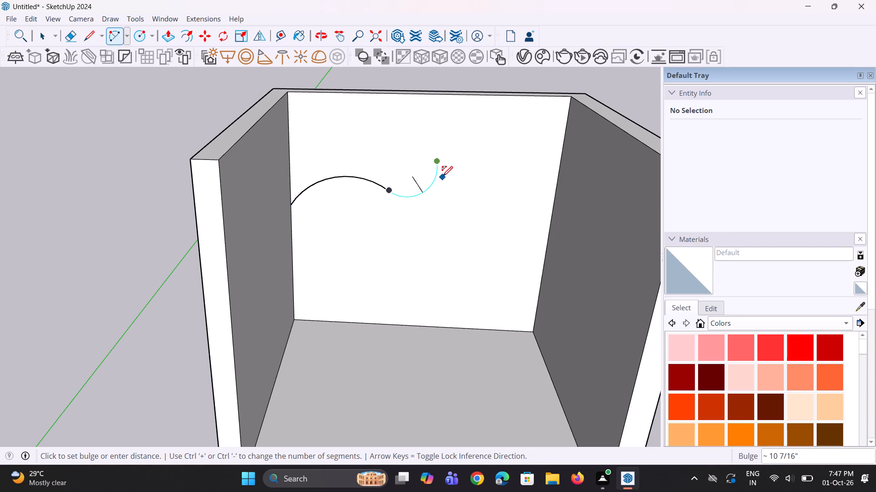
left_click(441, 173)
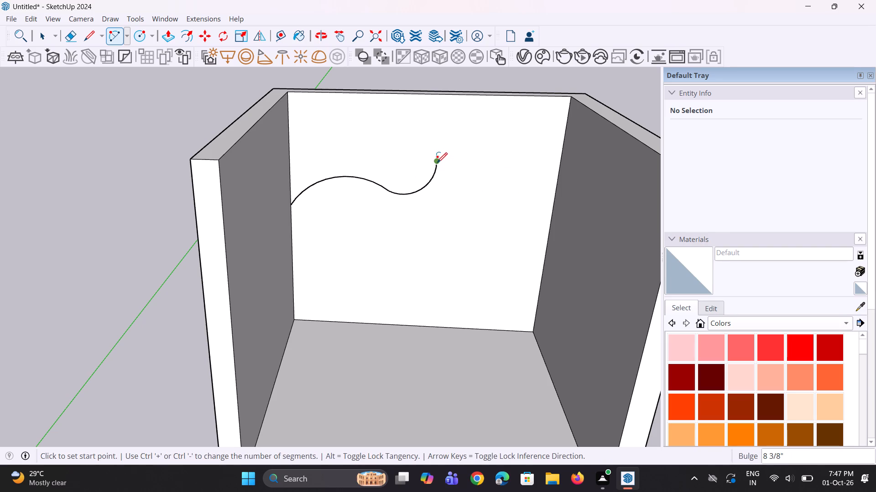
left_click(437, 162)
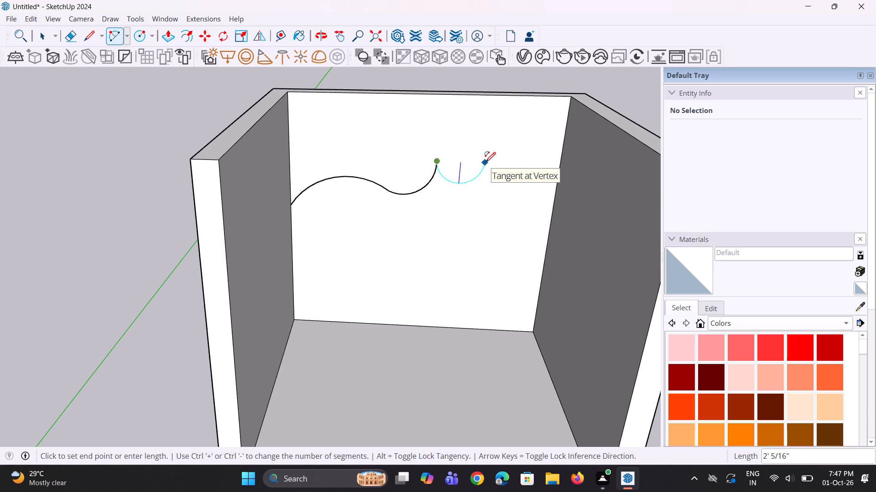
left_click(485, 162)
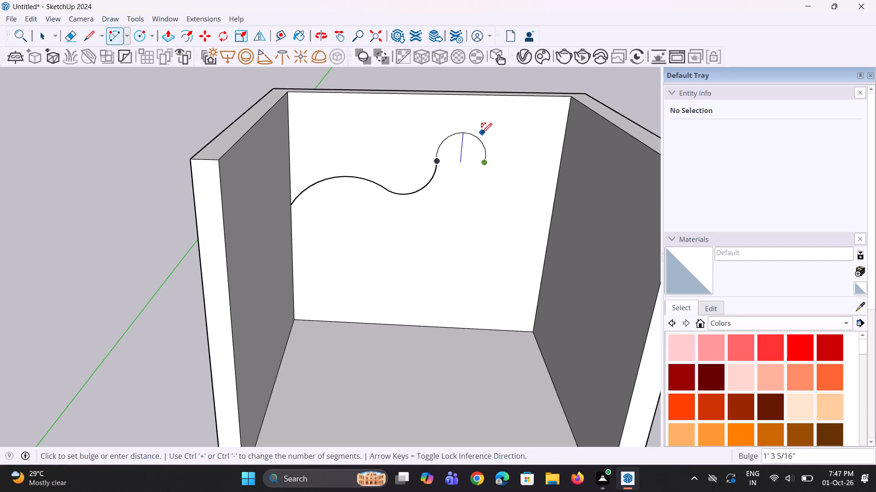
left_click(480, 137)
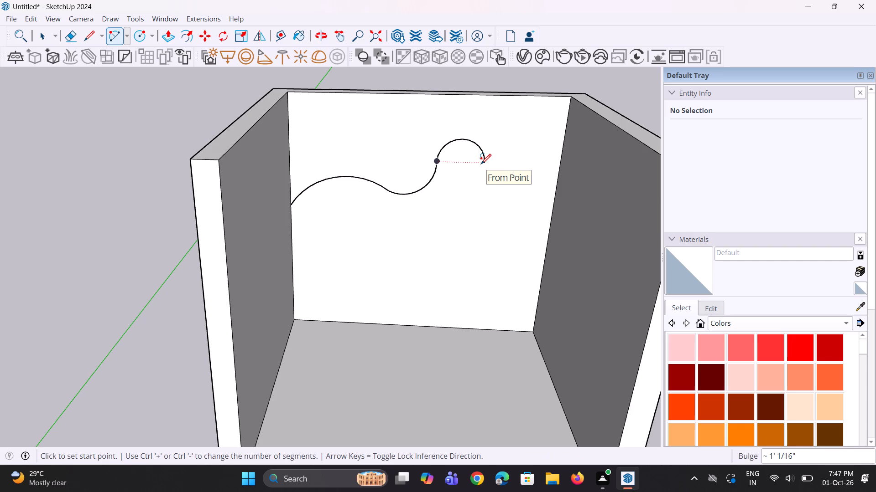
Add a shallow downward-bowed arc about 1' 5" long from the end of the tall arc, sloping toward the right side wall.
left_click(481, 164)
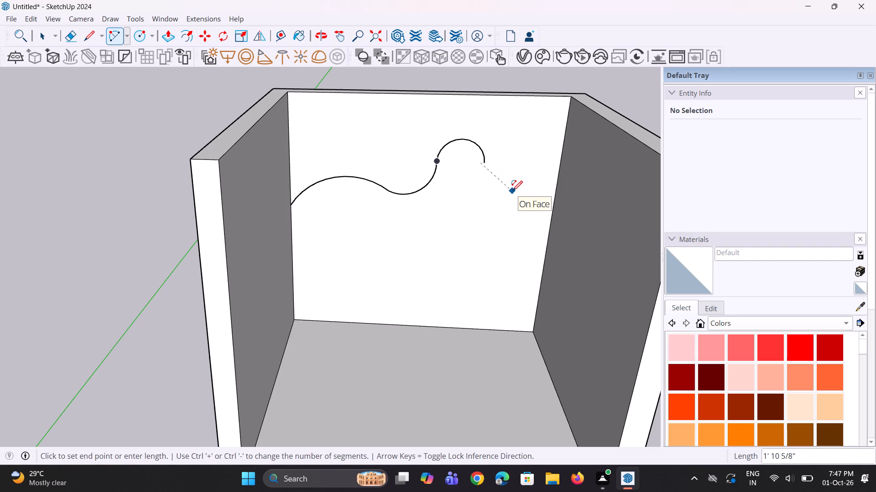
key("Escape")
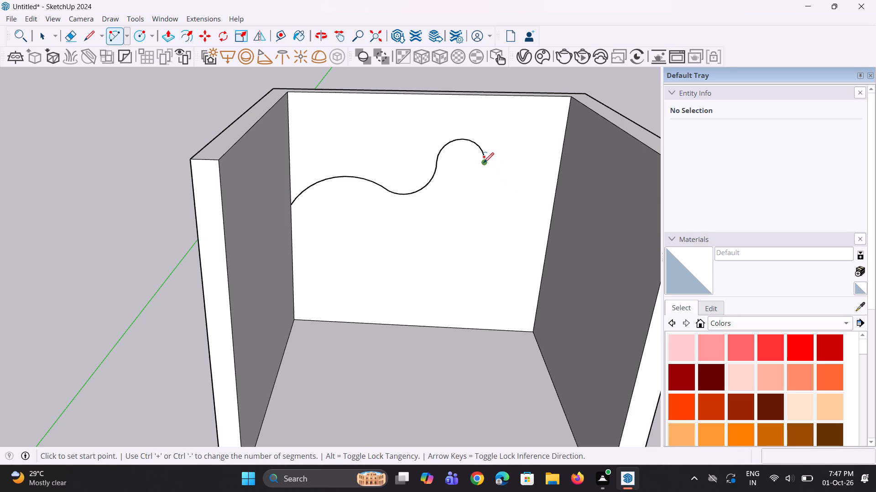
left_click(484, 163)
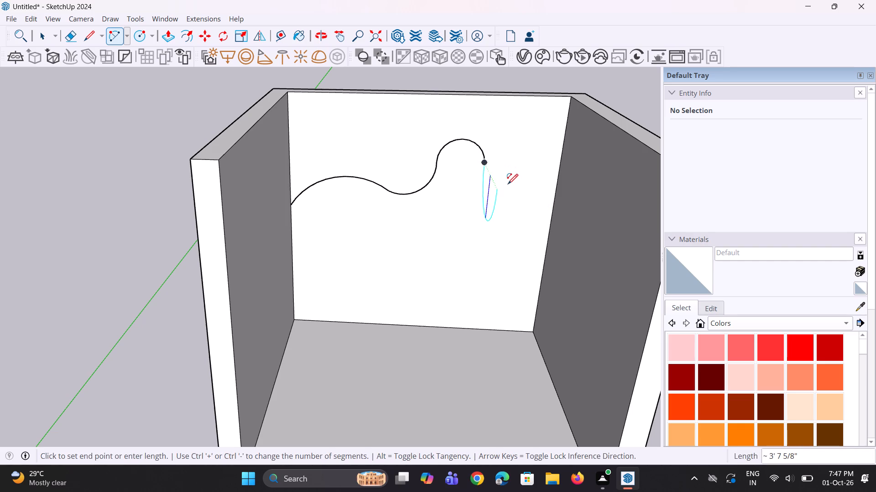
scroll(500, 188, "up", 7)
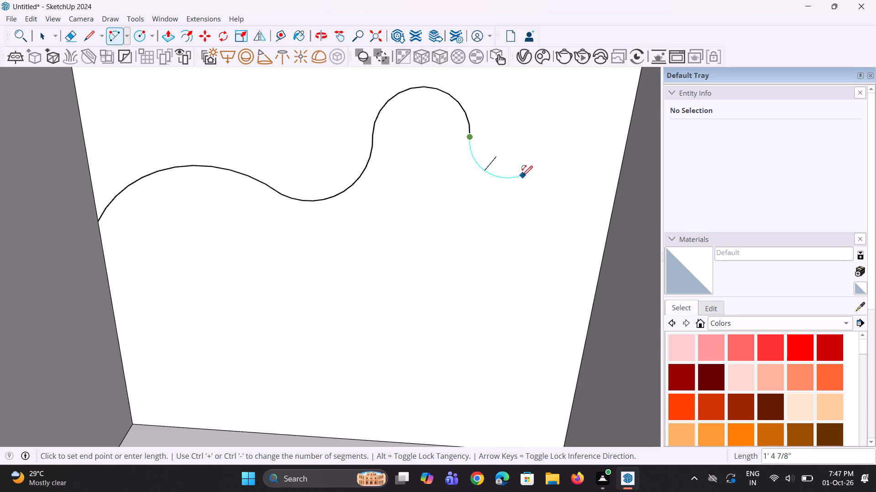
left_click(522, 176)
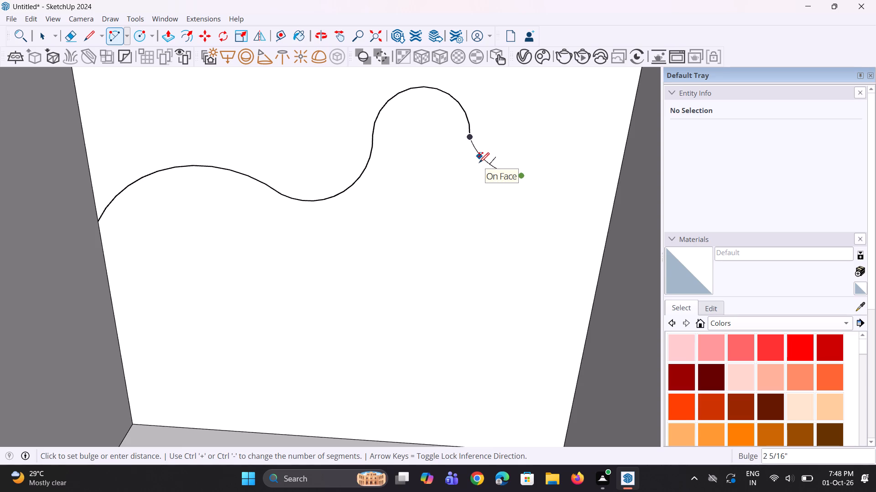
left_click(479, 163)
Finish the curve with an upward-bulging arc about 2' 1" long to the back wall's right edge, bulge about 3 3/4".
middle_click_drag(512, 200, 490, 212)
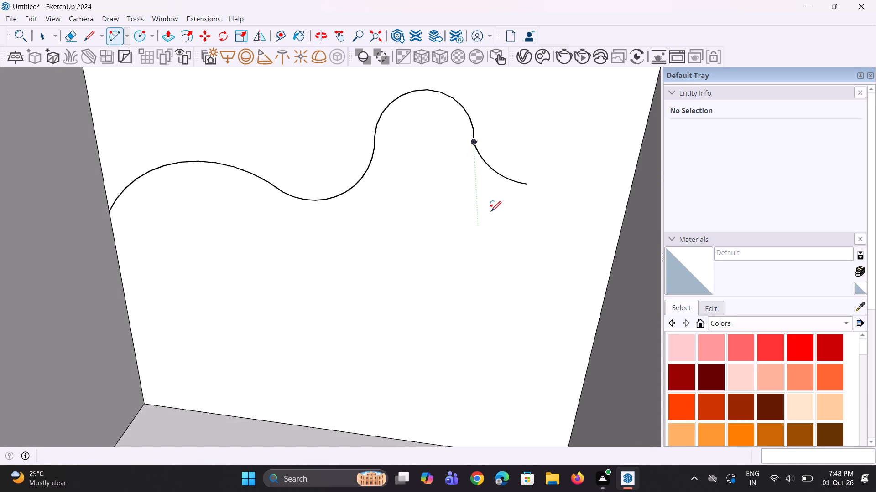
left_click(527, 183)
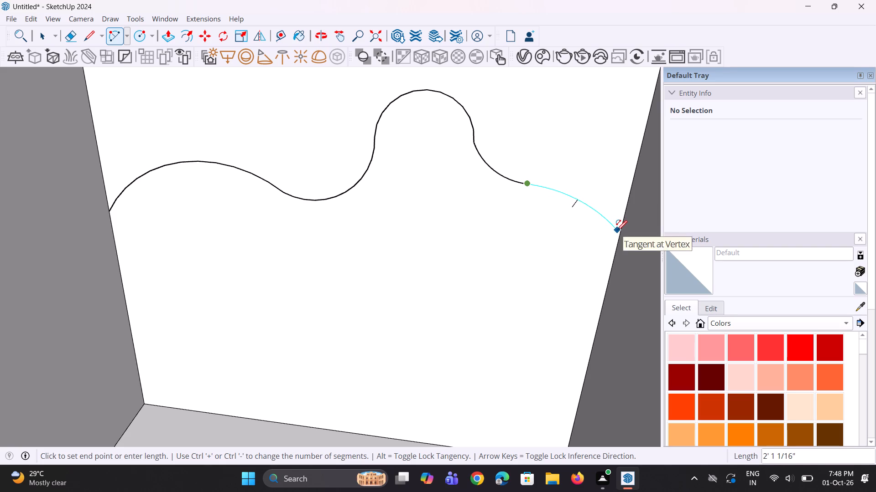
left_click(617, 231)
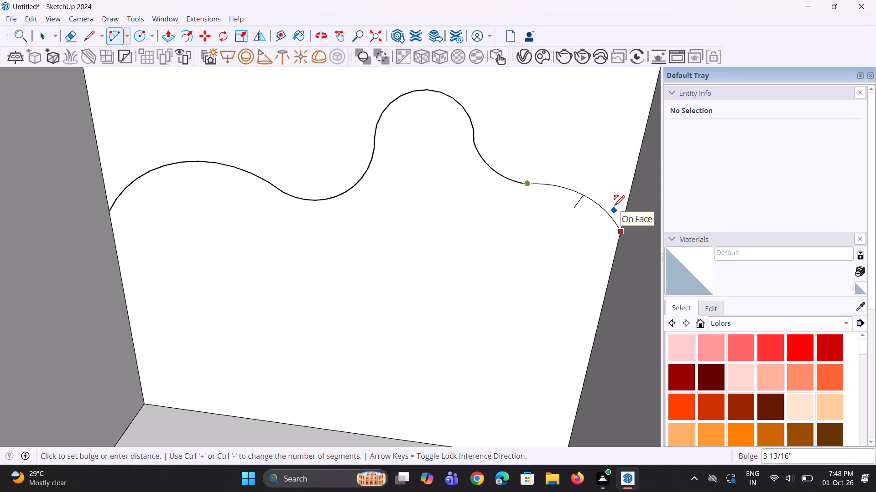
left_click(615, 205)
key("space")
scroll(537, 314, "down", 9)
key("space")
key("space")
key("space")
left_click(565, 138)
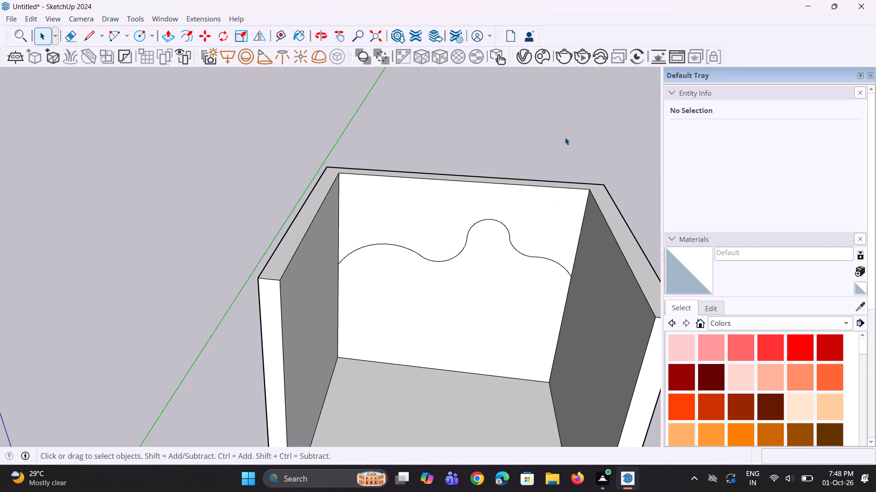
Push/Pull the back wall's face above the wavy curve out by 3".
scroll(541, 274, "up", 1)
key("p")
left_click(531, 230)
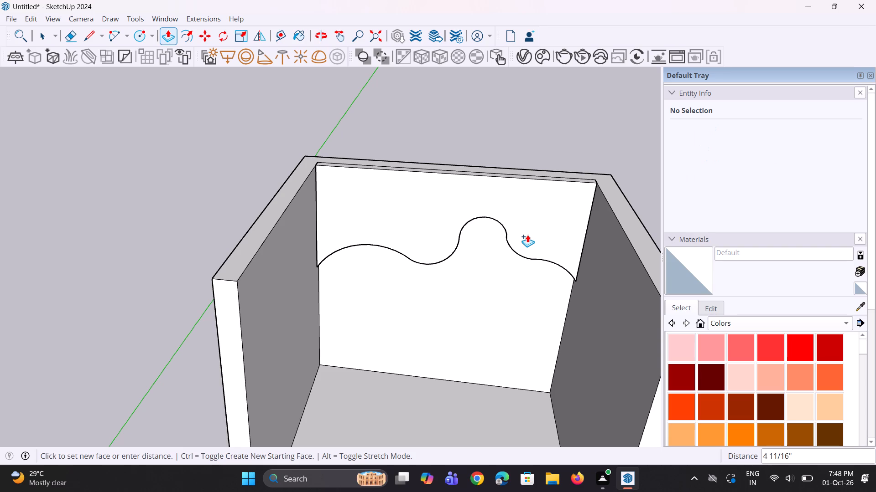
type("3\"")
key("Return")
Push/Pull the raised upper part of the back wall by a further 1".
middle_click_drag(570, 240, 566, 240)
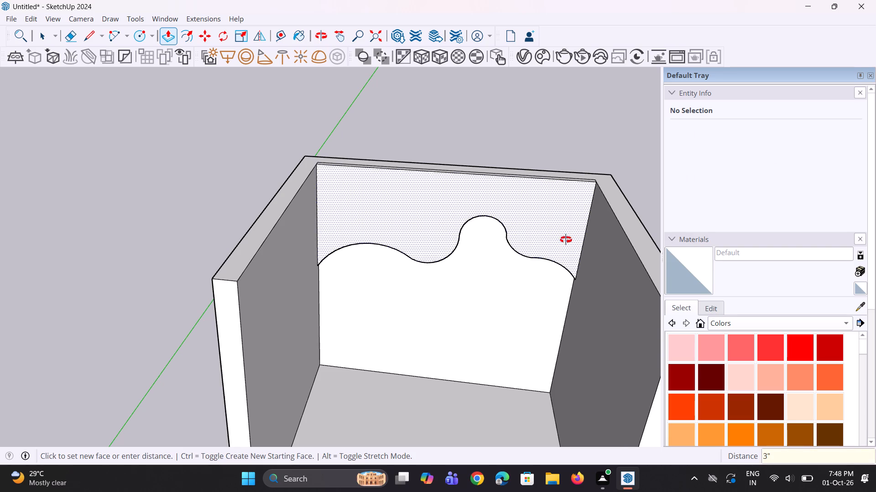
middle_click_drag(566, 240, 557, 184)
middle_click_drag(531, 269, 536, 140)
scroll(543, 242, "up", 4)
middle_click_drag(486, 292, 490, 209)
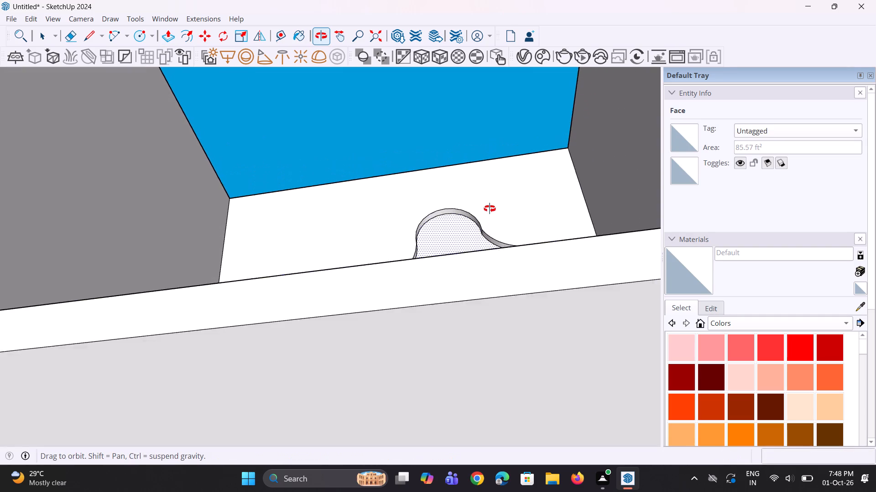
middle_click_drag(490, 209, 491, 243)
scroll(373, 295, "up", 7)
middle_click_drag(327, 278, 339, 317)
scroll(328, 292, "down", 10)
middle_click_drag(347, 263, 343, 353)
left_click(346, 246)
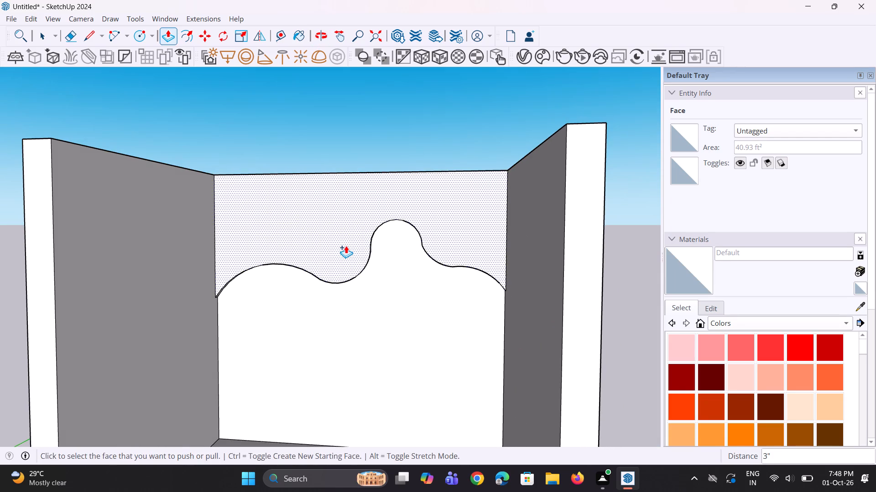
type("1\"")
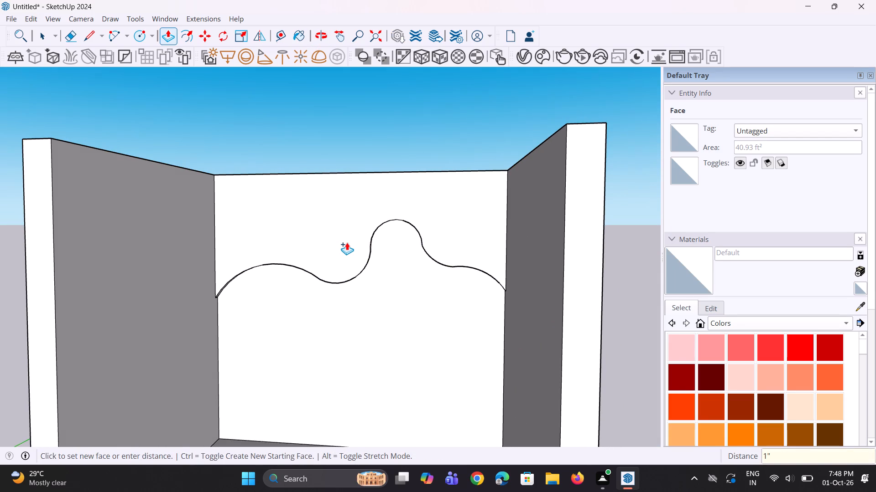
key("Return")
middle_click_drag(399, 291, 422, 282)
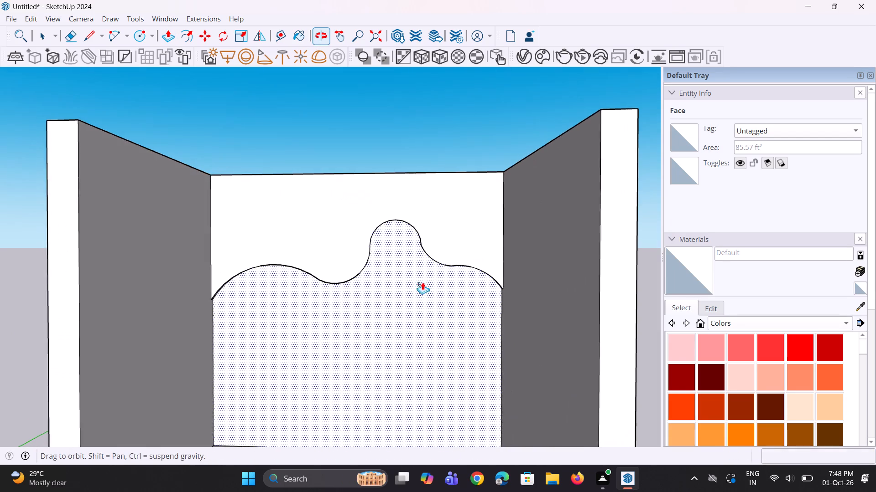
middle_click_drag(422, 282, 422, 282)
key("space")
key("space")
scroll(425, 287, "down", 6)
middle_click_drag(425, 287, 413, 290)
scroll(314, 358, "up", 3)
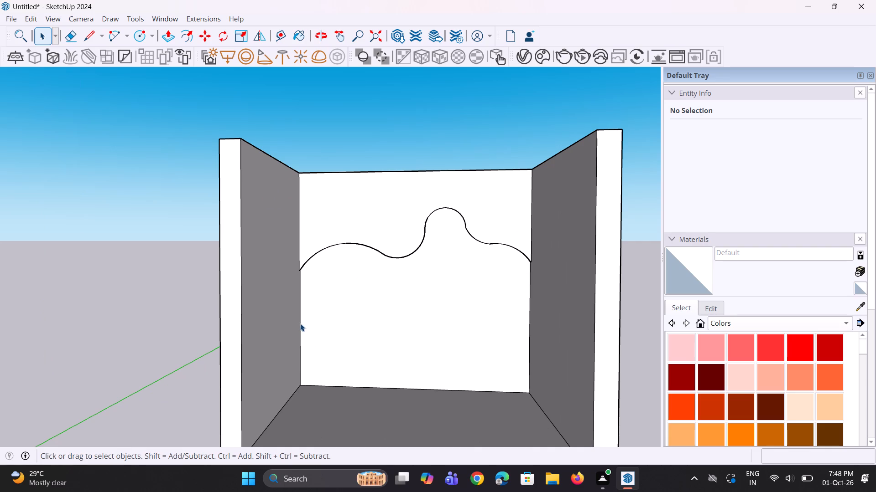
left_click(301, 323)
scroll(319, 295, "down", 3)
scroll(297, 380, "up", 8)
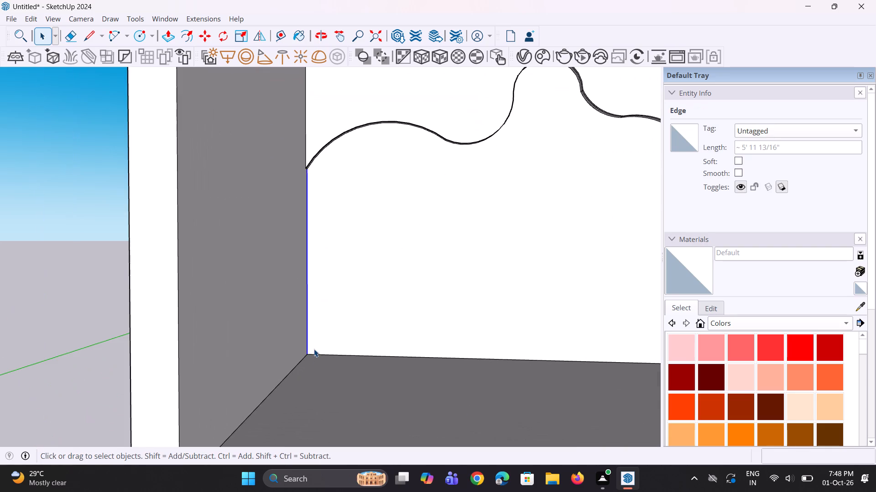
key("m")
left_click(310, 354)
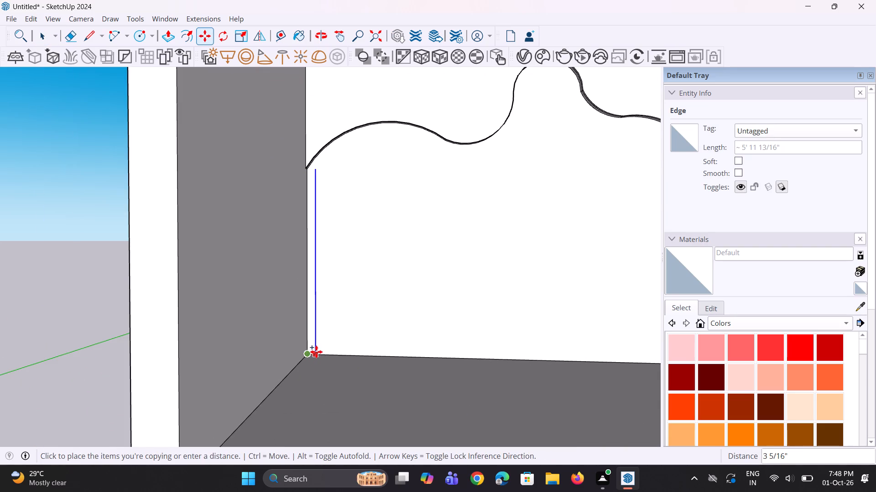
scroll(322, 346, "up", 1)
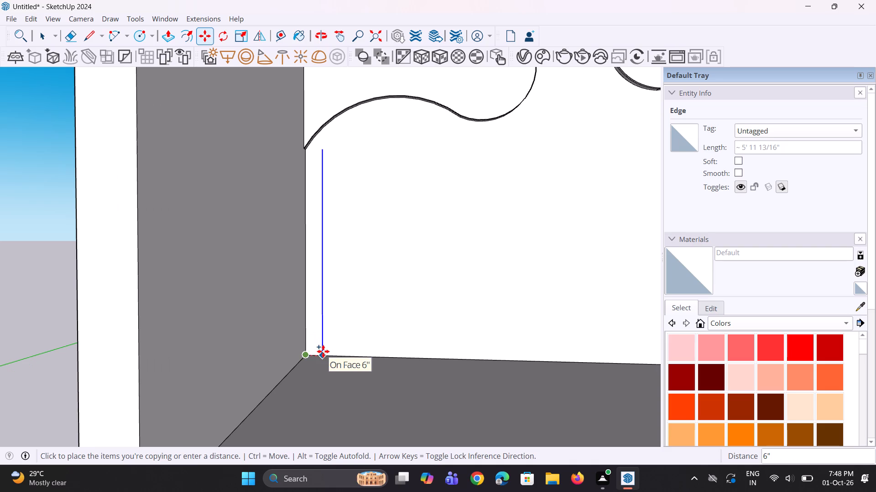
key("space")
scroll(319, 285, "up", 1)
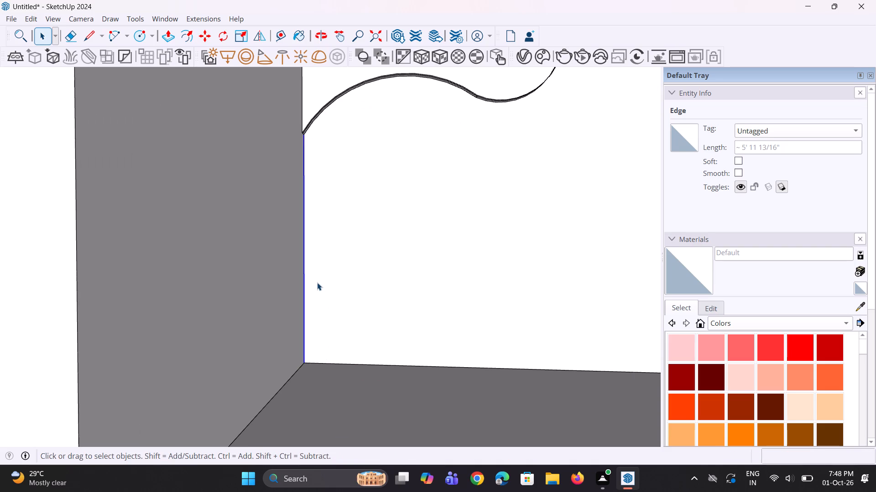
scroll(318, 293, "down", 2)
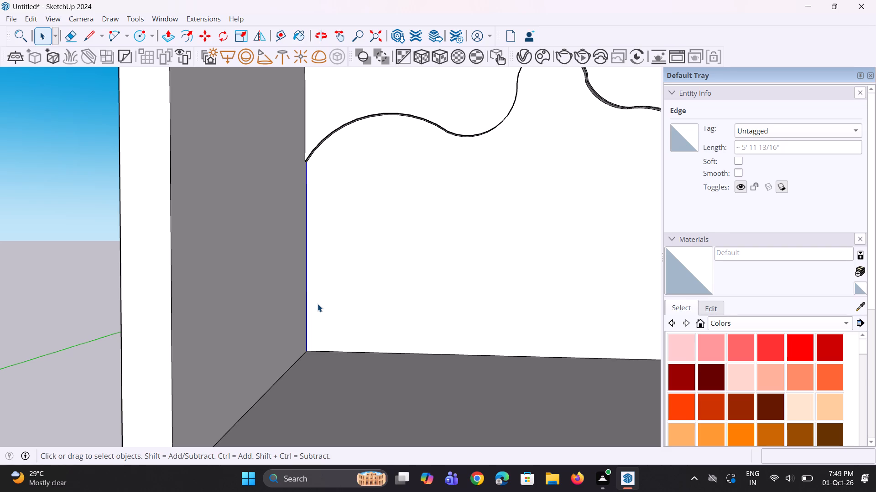
Undo the upper wall extrusions, all the back wall's arcs and the floor slab's extension.
key("ctrl+z")
key("ctrl+z")
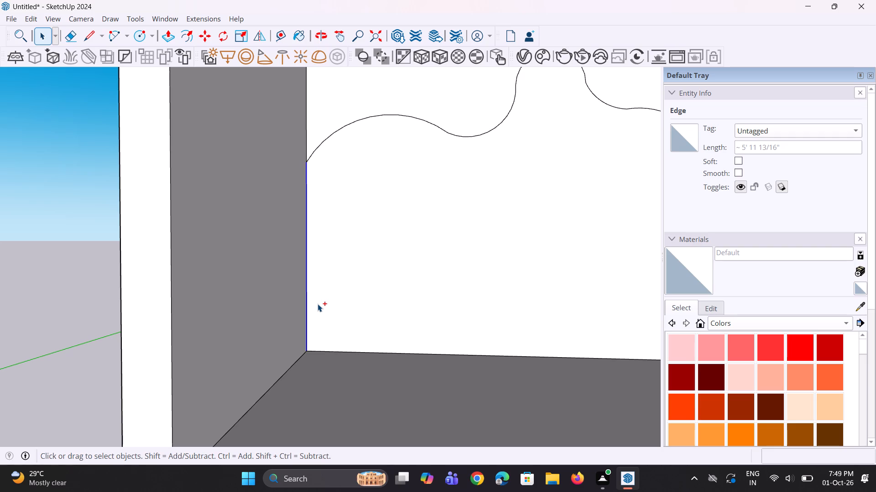
key("ctrl+z")
key("ctrl+z")
key("ctrl+z")
key("ctrl+z")
key("ctrl+z")
key("ctrl+z")
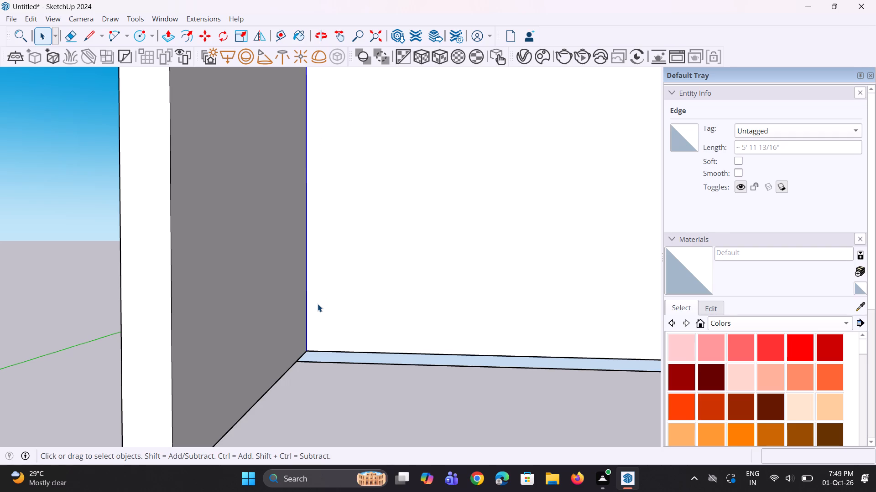
Push/Pull the slab face under the back wall 11' 6" to the open ends of the side walls to form the floor.
scroll(325, 305, "down", 8)
middle_click_drag(374, 333, 334, 242)
scroll(429, 404, "up", 2)
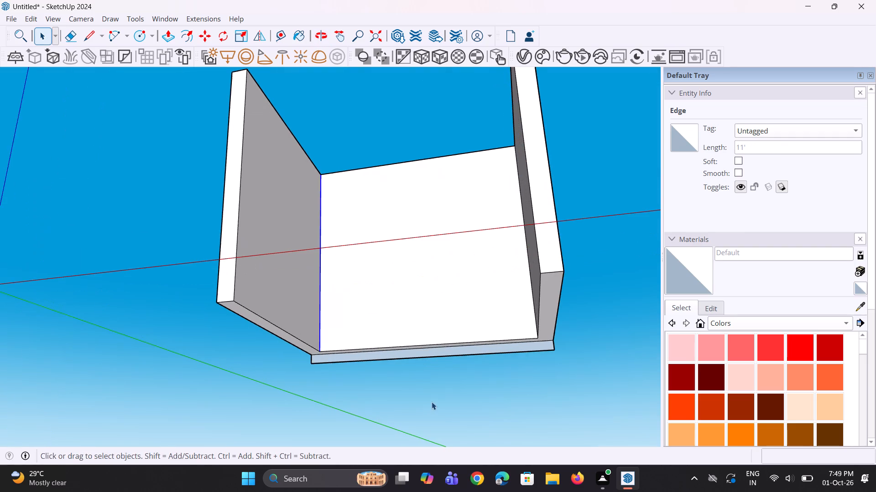
key("p")
left_click(453, 348)
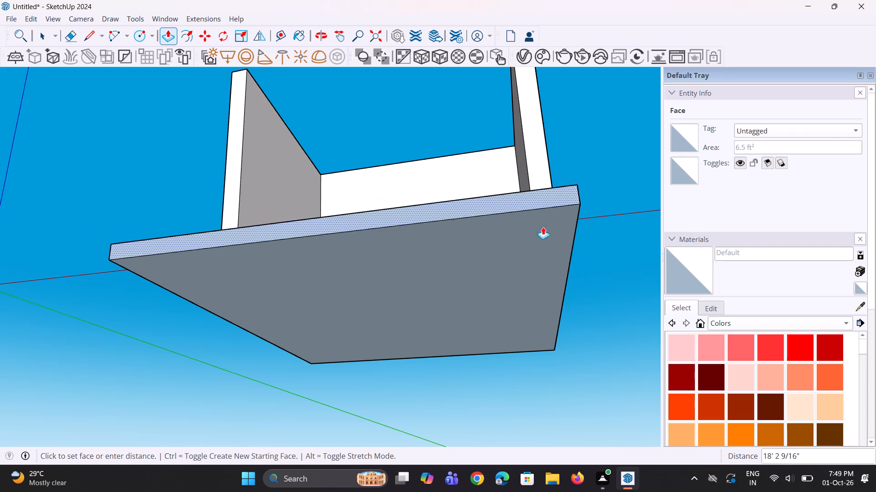
key("Escape")
middle_click_drag(574, 317, 466, 318)
left_click(532, 333)
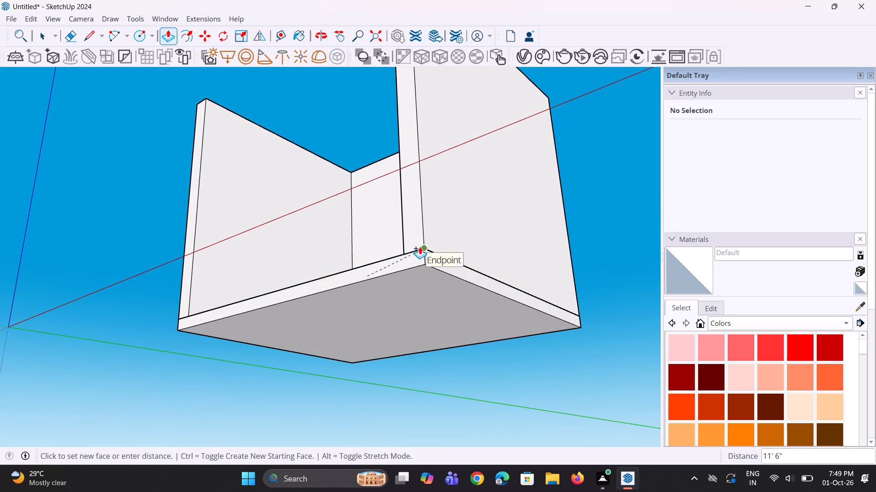
left_click(420, 246)
scroll(449, 389, "down", 4)
middle_click_drag(388, 374, 512, 468)
scroll(372, 319, "up", 2)
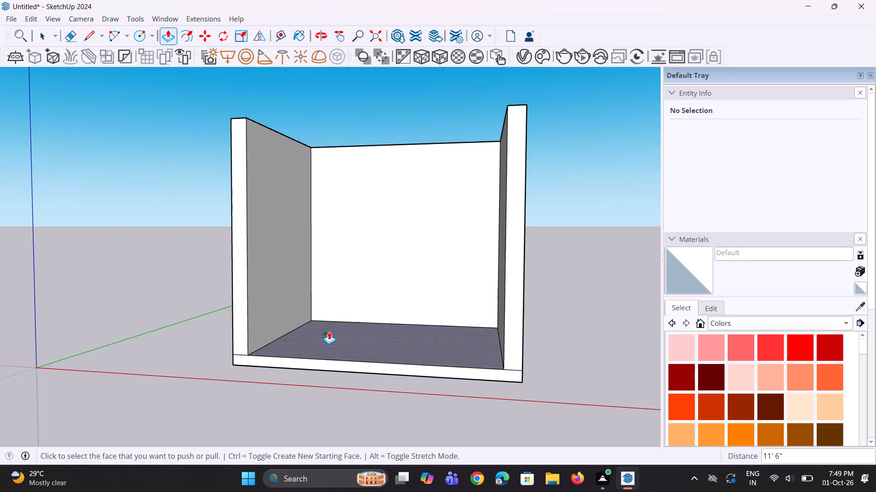
middle_click_drag(340, 342, 375, 384)
key("space")
key("space")
Copy the back wall's left vertical corner edge 2" inward along the wall's base.
scroll(300, 273, "up", 5)
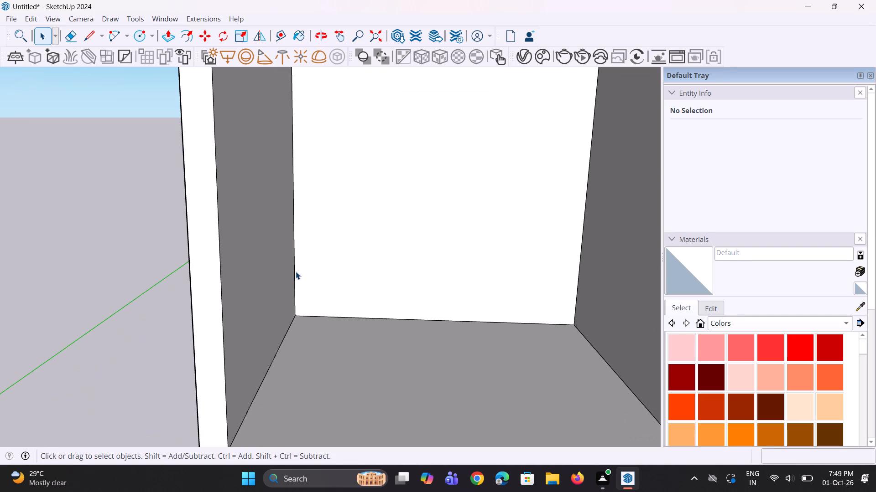
left_click(296, 272)
scroll(294, 289, "up", 2)
key("m")
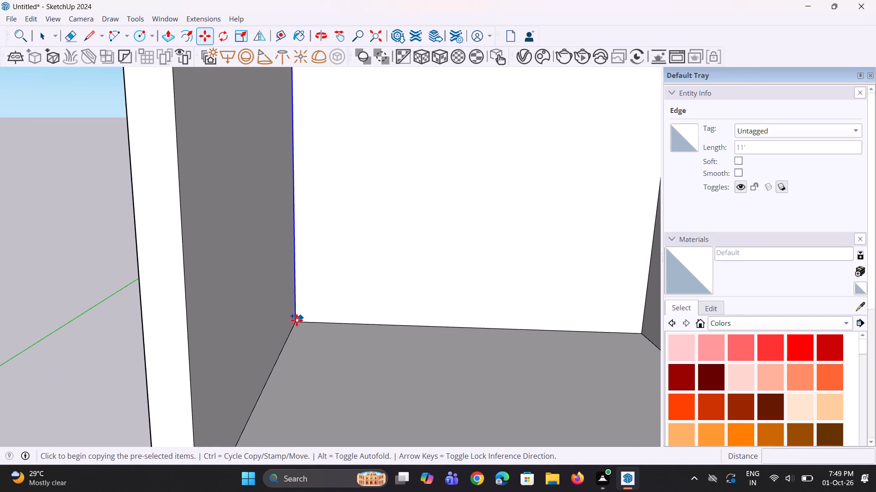
left_click(297, 321)
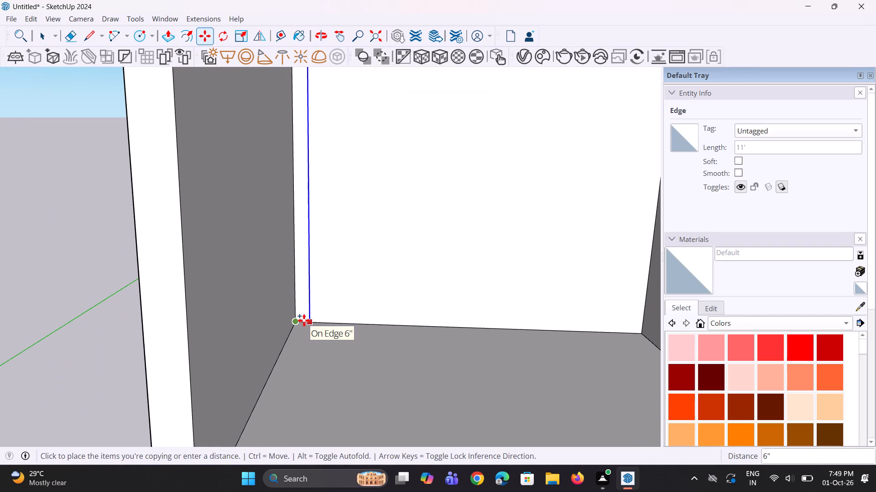
scroll(302, 320, "up", 5)
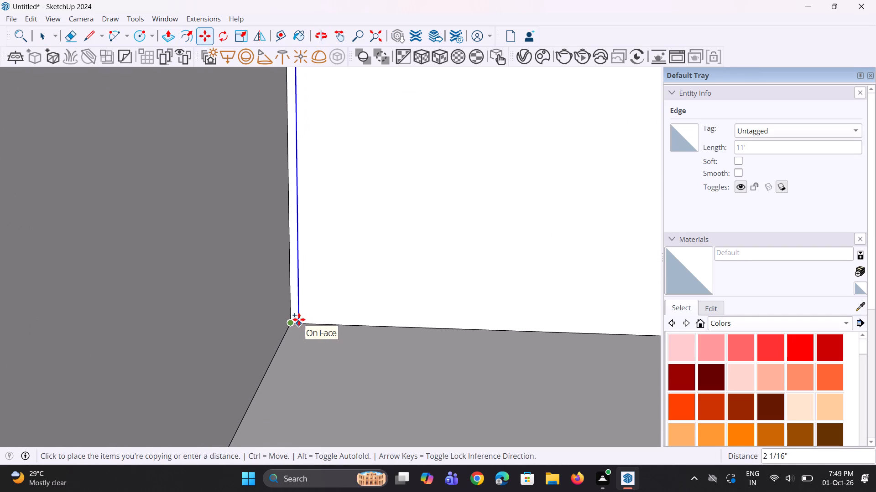
key("2")
key("shift+quotedbl")
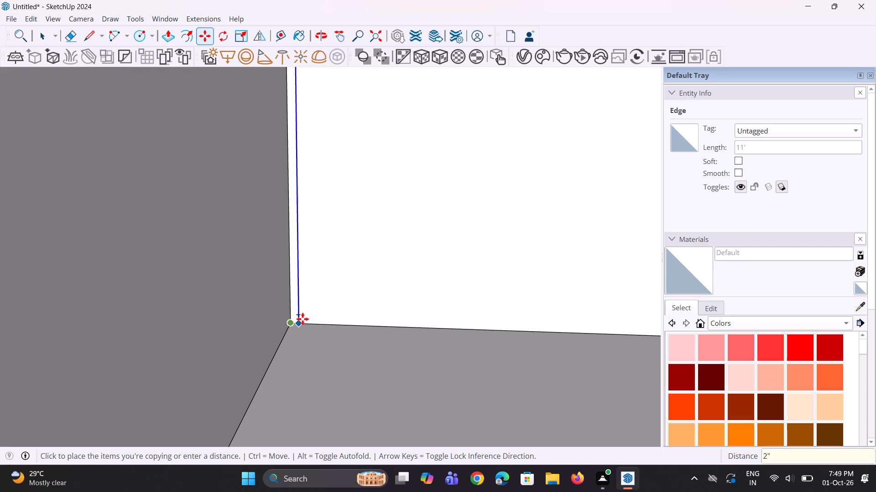
key("Return")
scroll(292, 321, "up", 2)
key("space")
key("space")
key("space")
Push/Pull the narrow strip beside the back wall's left corner out by 2".
left_click(292, 315)
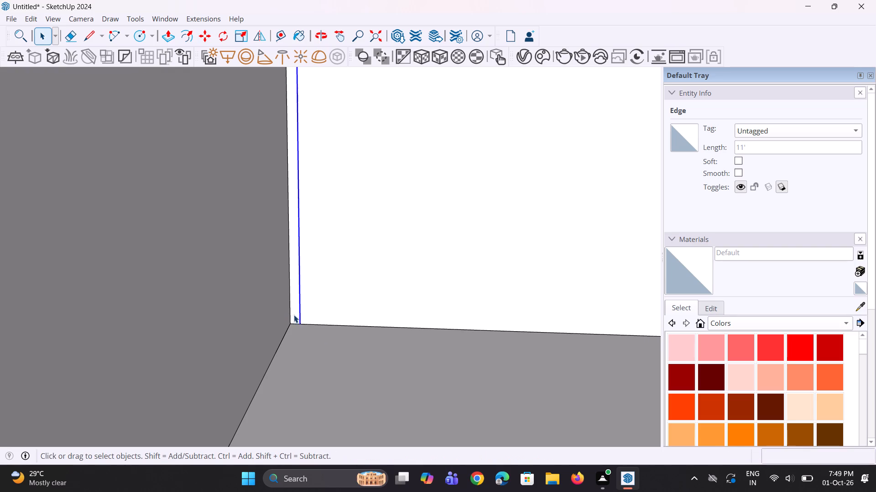
scroll(302, 318, "up", 1)
left_click(296, 311)
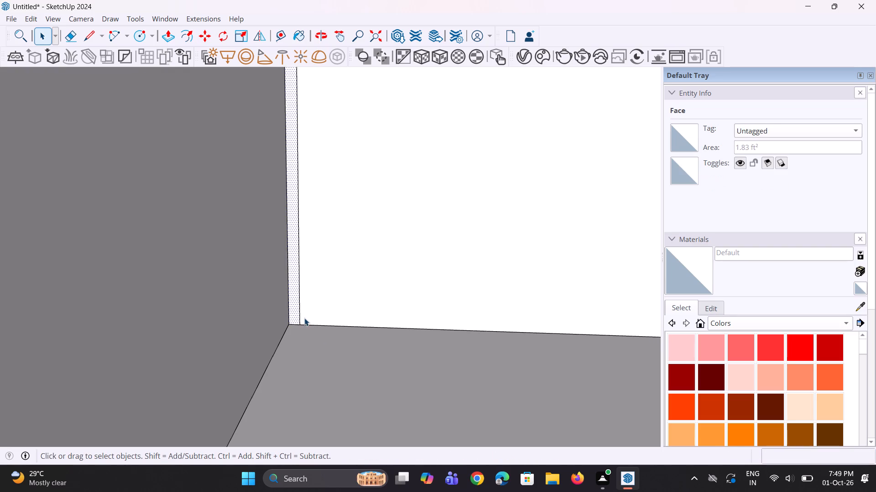
key("p")
key("space")
key("space")
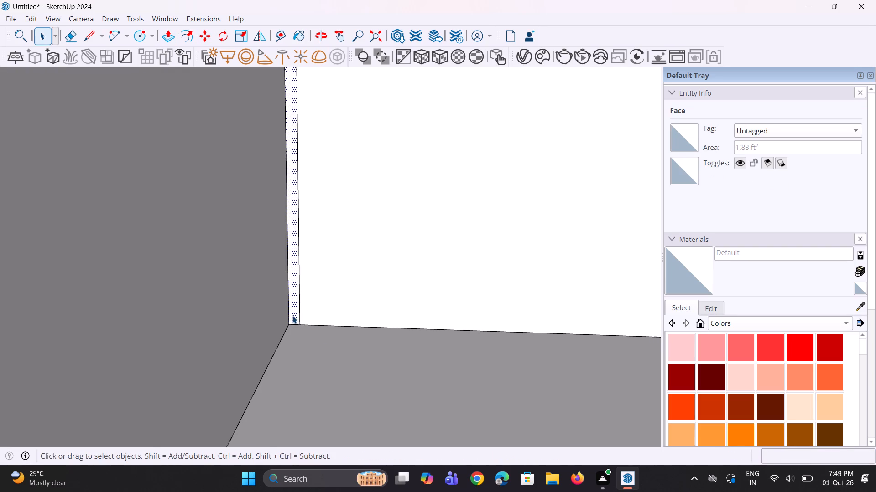
scroll(292, 318, "up", 3)
key("p")
left_click(294, 311)
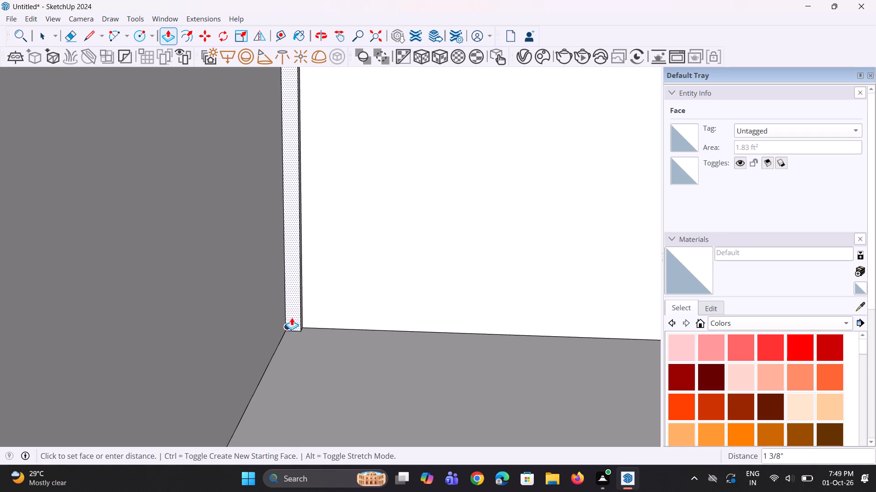
type("2\"")
key("Return")
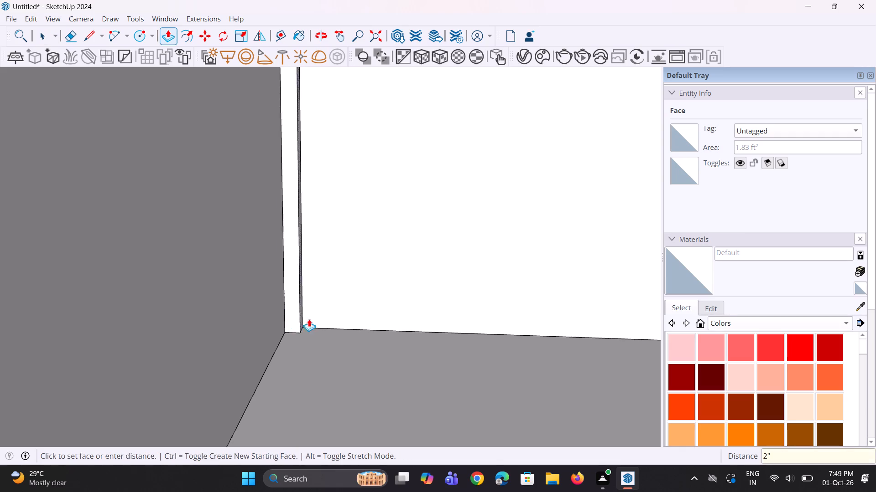
Examine the extruded corner strip and the adjoining walls and floor from several angles.
middle_click_drag(316, 319, 248, 380)
scroll(276, 349, "down", 6)
middle_click_drag(279, 338, 224, 355)
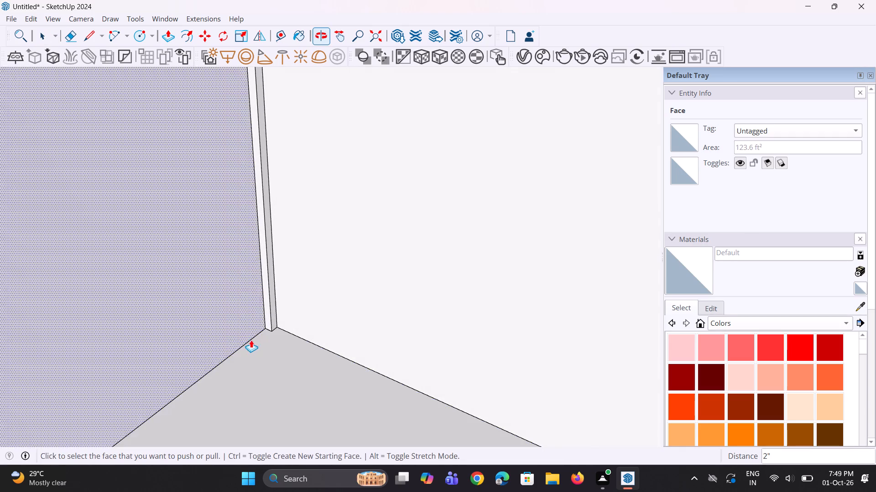
scroll(307, 345, "down", 1)
scroll(273, 322, "down", 7)
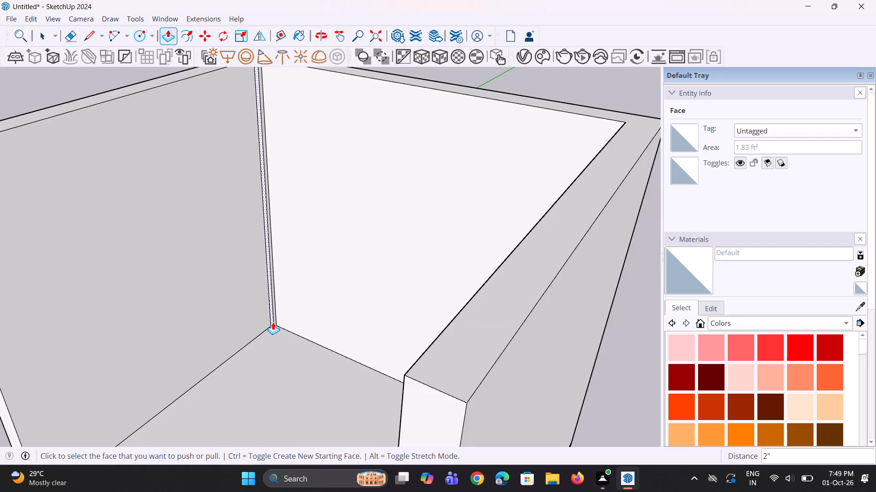
middle_click_drag(278, 336, 346, 332)
scroll(252, 331, "up", 1)
middle_click_drag(236, 332, 262, 329)
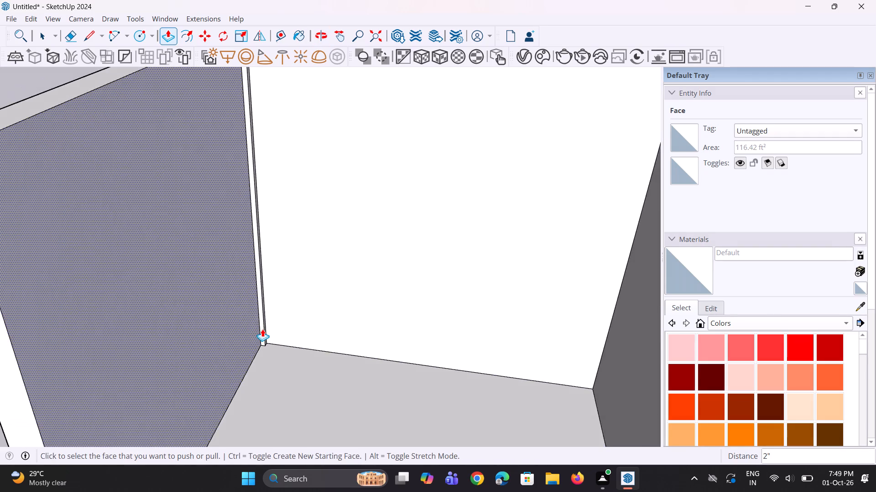
Group the front and side faces of the extruded strip at the back wall's left corner.
scroll(262, 329, "up", 7)
key("space")
key("space")
scroll(260, 323, "up", 3)
left_click(262, 324)
scroll(271, 330, "up", 3)
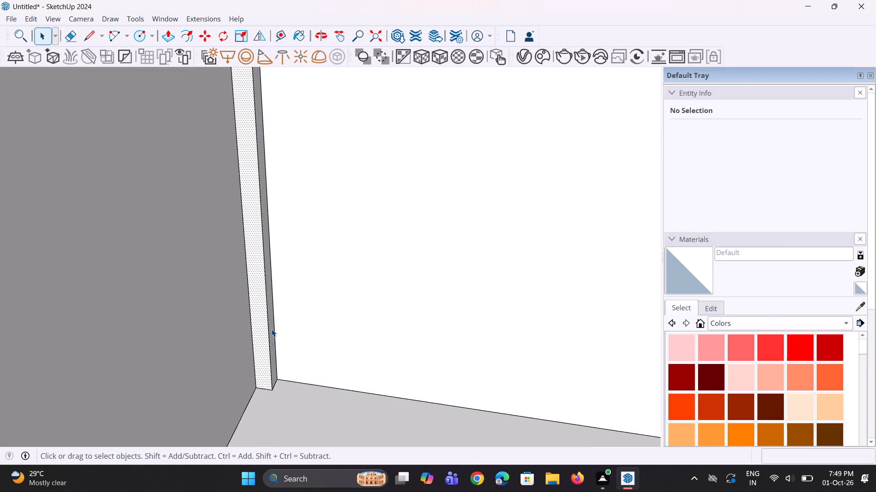
scroll(271, 329, "up", 3)
left_click(273, 331, "ctrl")
right_click(261, 337)
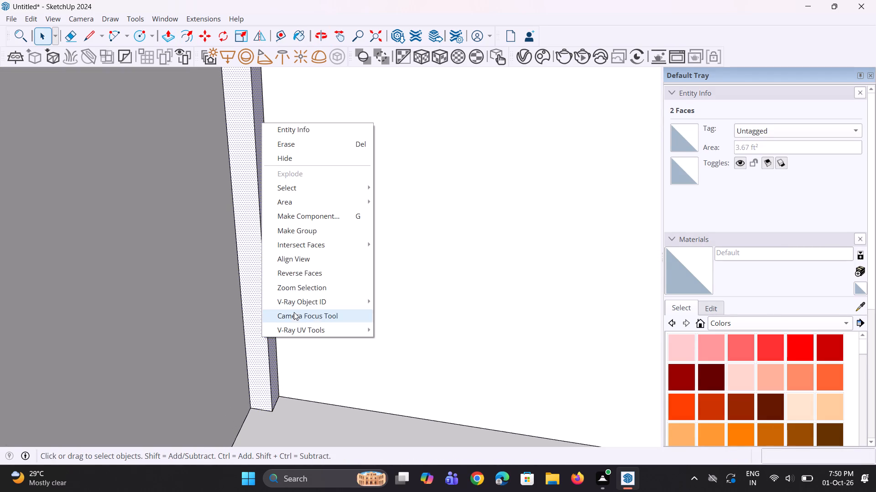
left_click(318, 235)
Copy the grouped corner strip 2" along the back wall's base and array the copy 35 times.
scroll(242, 392, "down", 2)
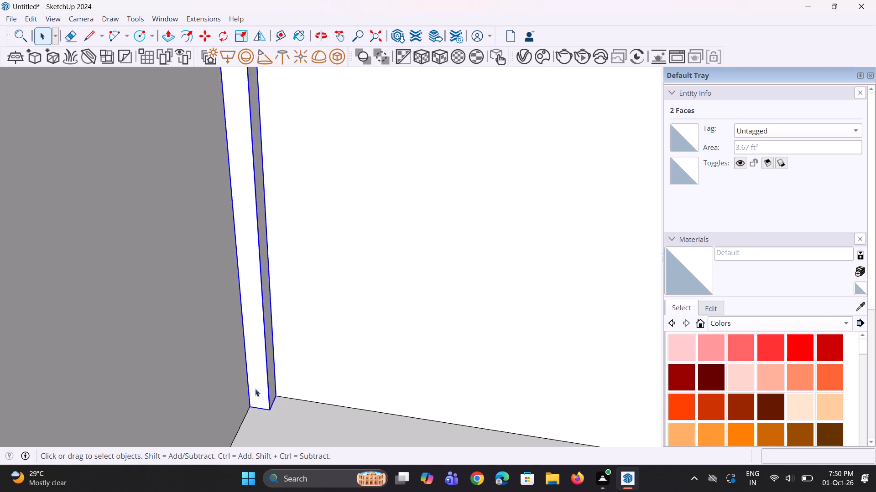
scroll(255, 389, "down", 2)
middle_click_drag(280, 375, 314, 380)
scroll(271, 382, "down", 7)
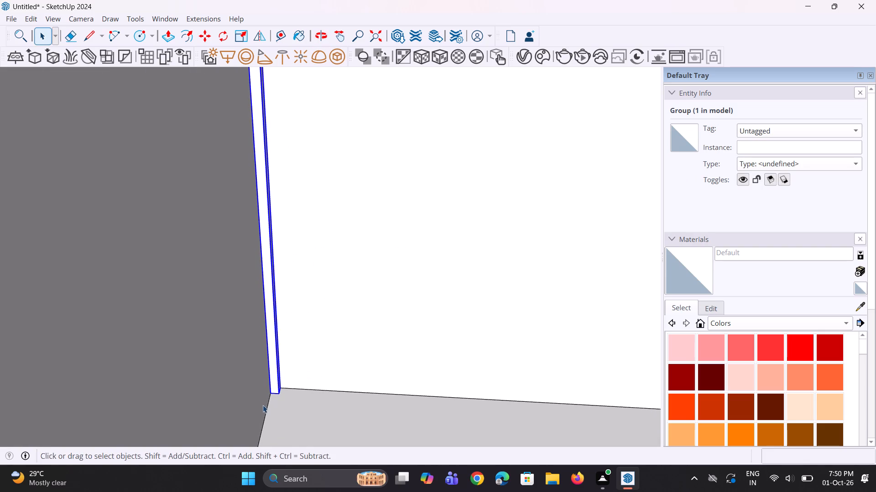
key("m")
left_click(269, 396)
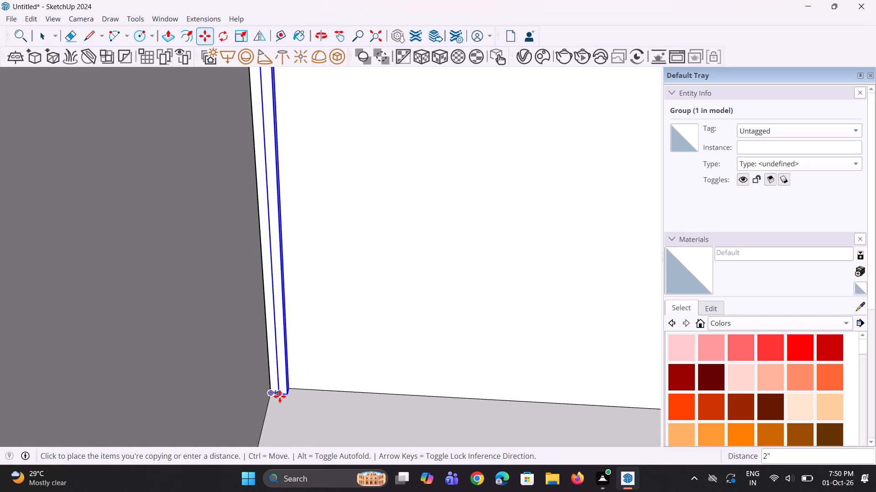
left_click(281, 396)
scroll(282, 396, "down", 5)
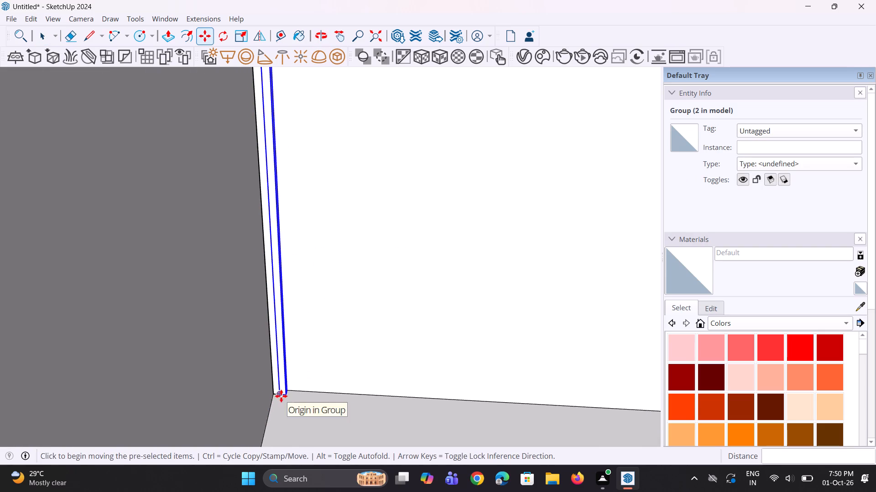
scroll(281, 396, "down", 6)
key("asterisk")
key("3")
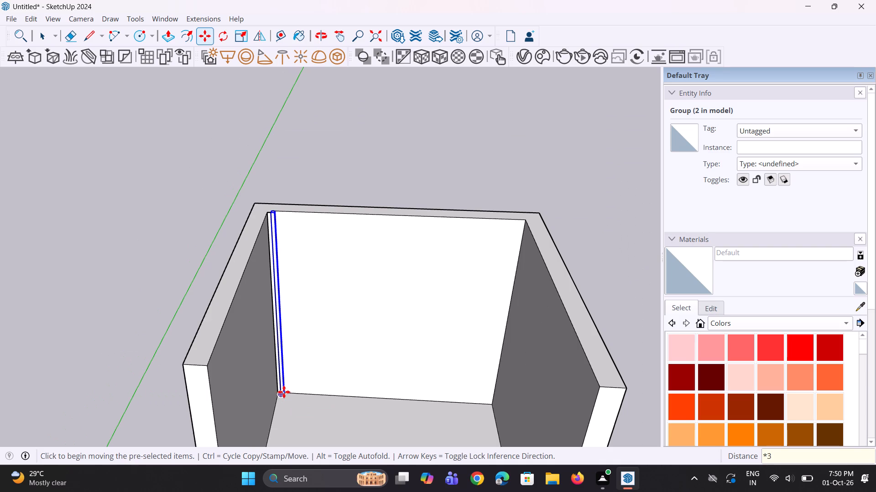
key("5")
key("Return")
Copy the last strip of the row one strip width along the back wall and array it 20 times.
scroll(362, 396, "up", 4)
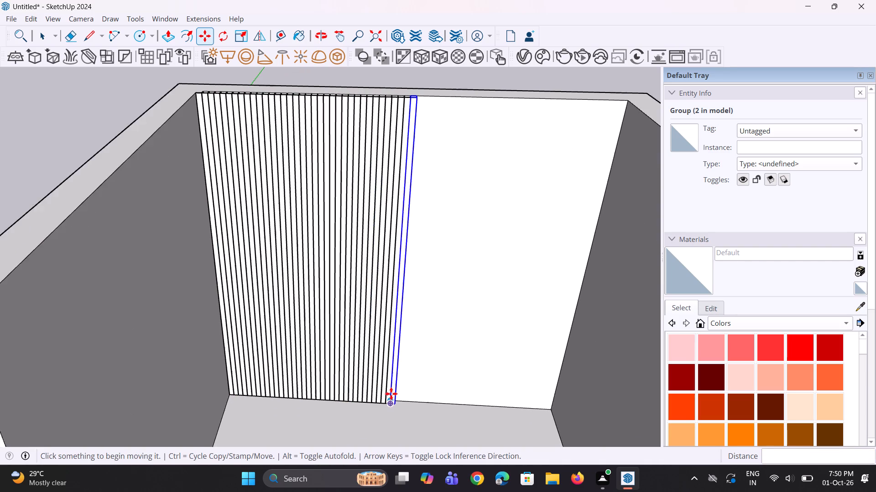
scroll(391, 394, "up", 1)
left_click(392, 396)
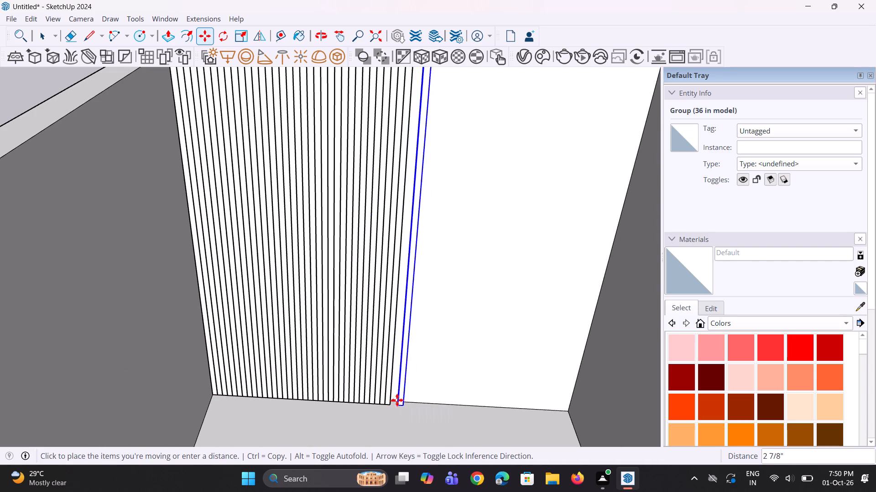
key("m")
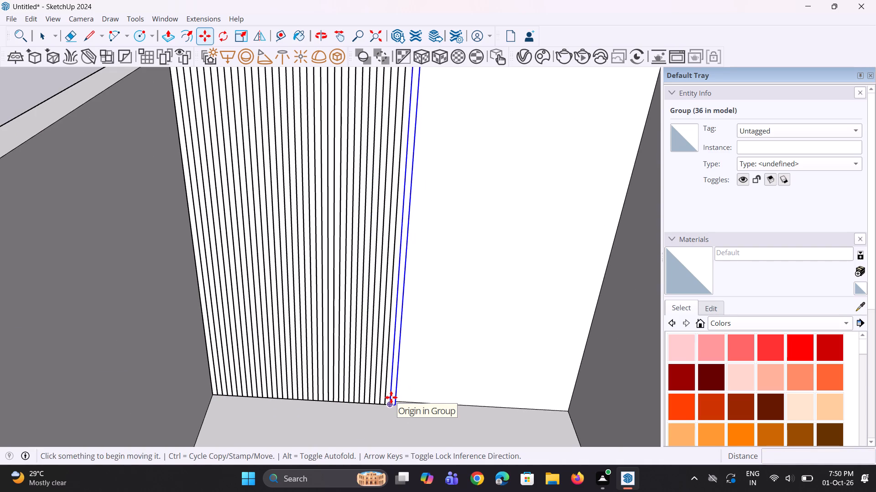
scroll(396, 403, "up", 7)
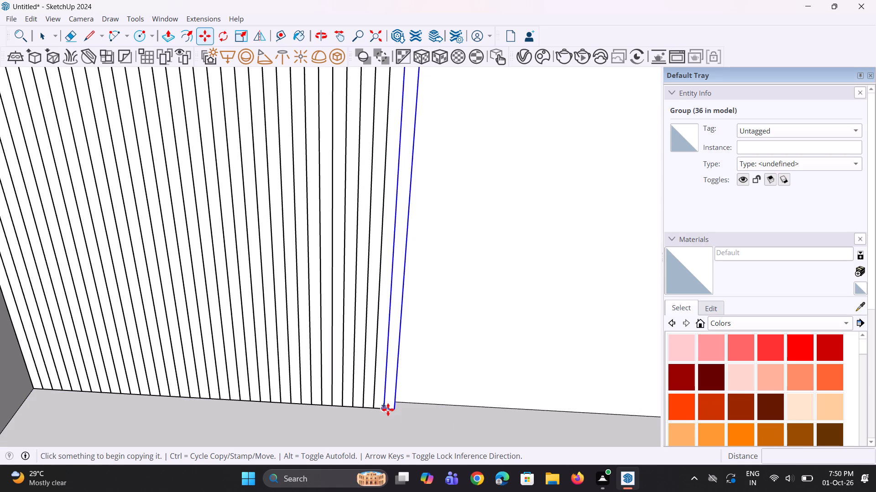
left_click(388, 410)
left_click(396, 412)
key("asterisk")
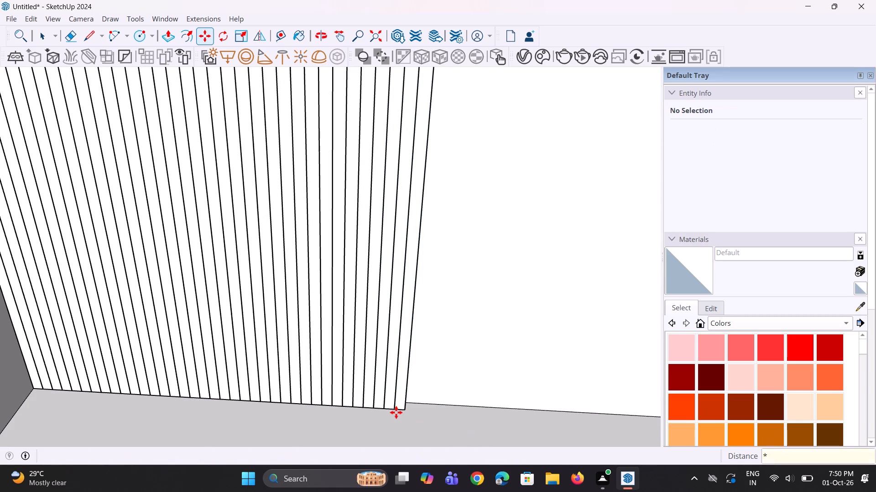
type("20")
key("Return")
Copy the end strip 2" towards the back wall's right corner and array it 15 times.
scroll(318, 376, "down", 7)
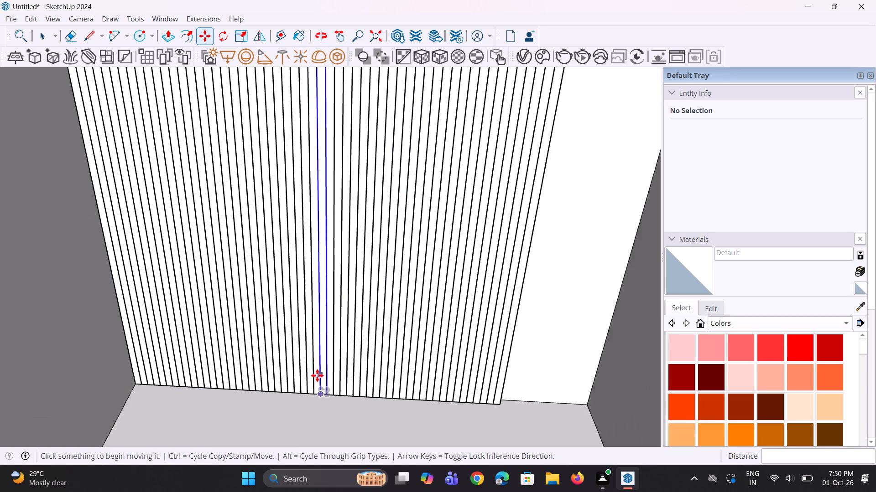
scroll(317, 375, "down", 8)
middle_click_drag(377, 384, 396, 379)
scroll(402, 372, "up", 6)
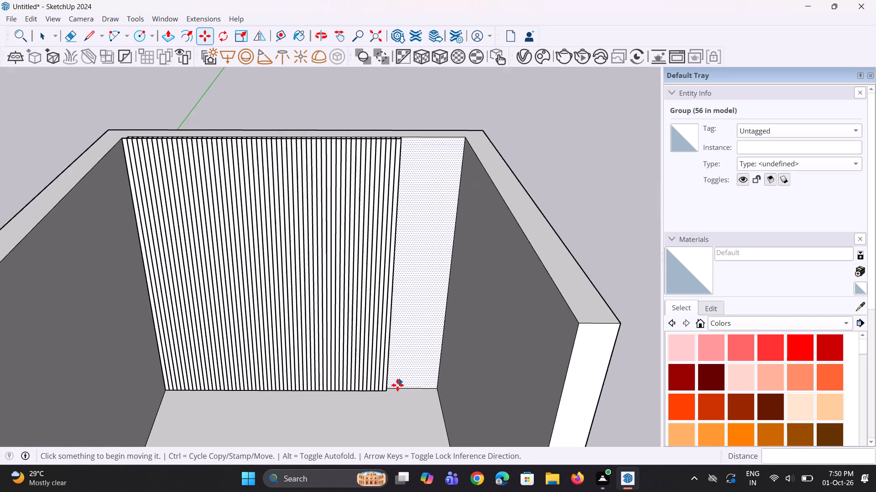
scroll(389, 399, "up", 2)
middle_click_drag(386, 399, 360, 412)
scroll(370, 393, "up", 1)
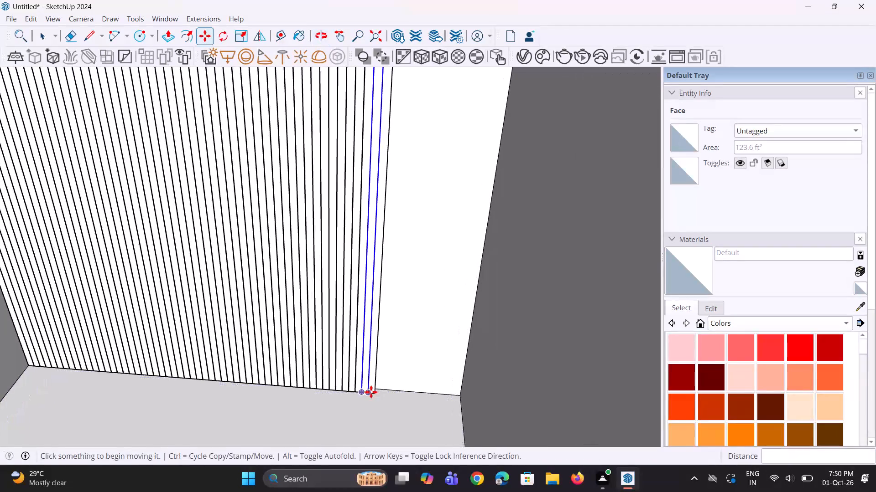
scroll(371, 392, "up", 3)
left_click(374, 389)
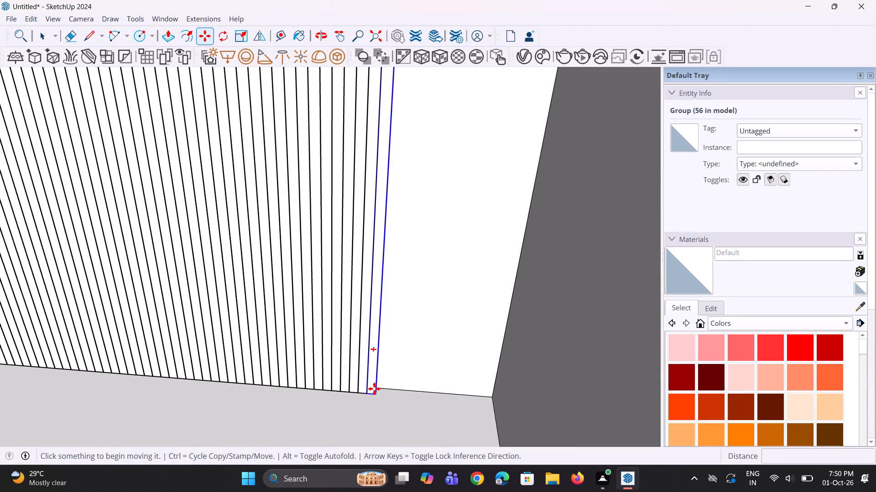
key("m")
left_click(368, 393)
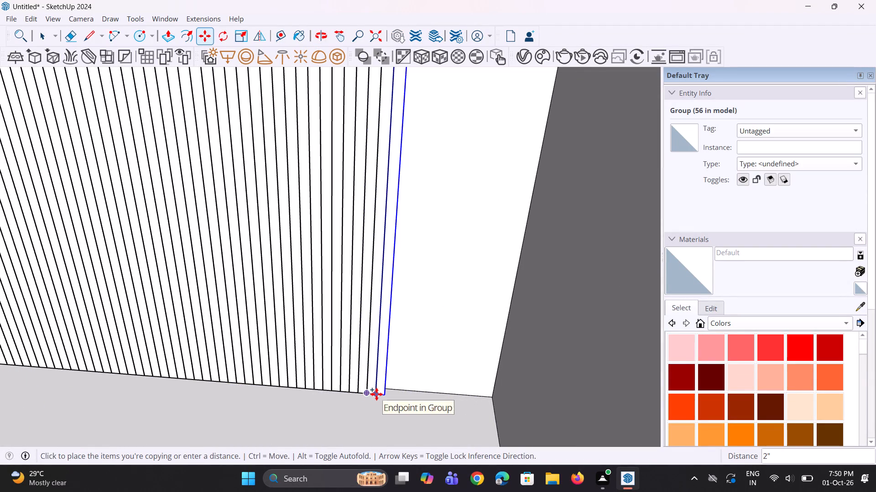
left_click(376, 394)
type("*15")
key("Return")
Delete the two surplus strips that run past the back wall's right corner into the side wall.
scroll(372, 419, "down", 5)
scroll(418, 358, "down", 8)
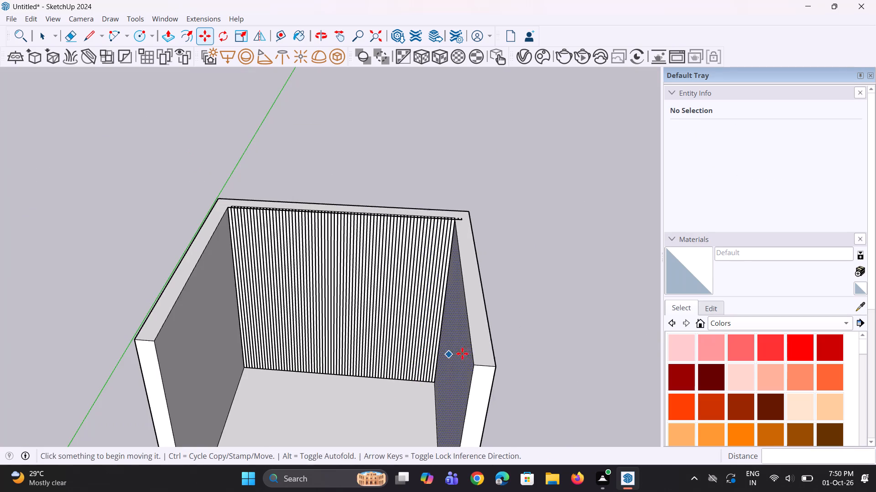
middle_click_drag(467, 350, 423, 417)
scroll(421, 343, "up", 3)
scroll(448, 278, "up", 4)
key("space")
key("space")
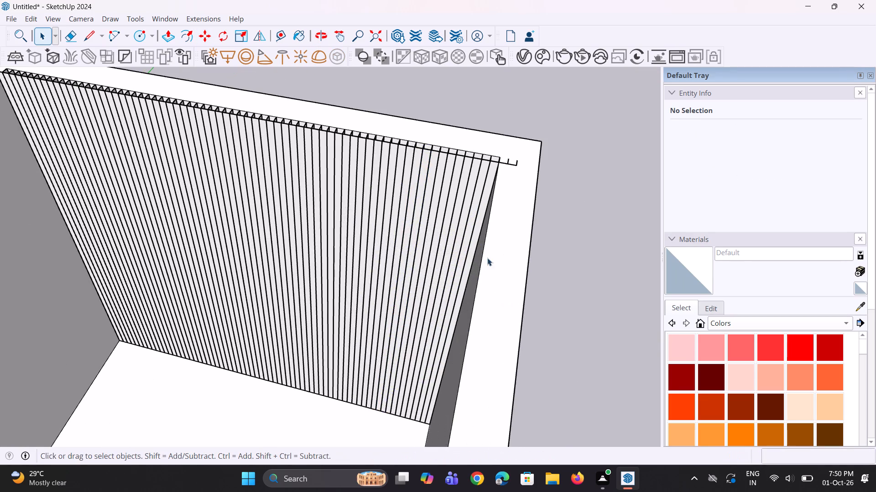
scroll(502, 234, "up", 3)
left_click(515, 145)
scroll(516, 147, "up", 1)
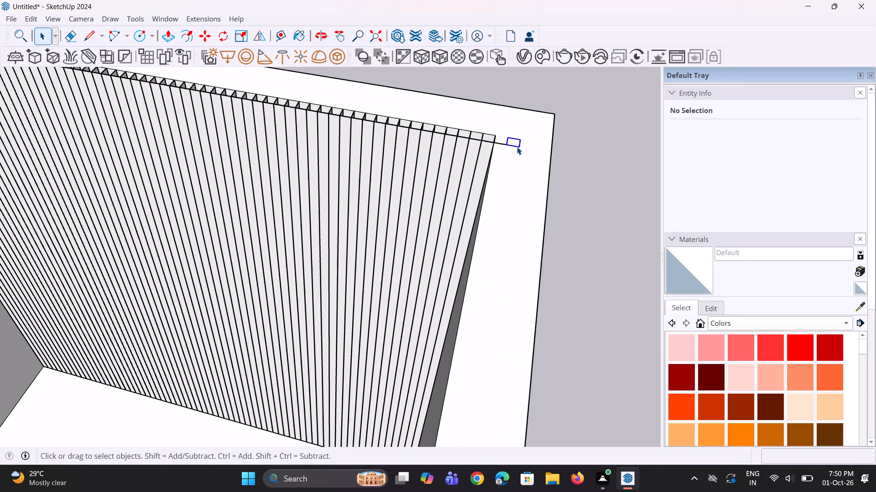
key("Delete")
left_click(503, 143)
key("Delete")
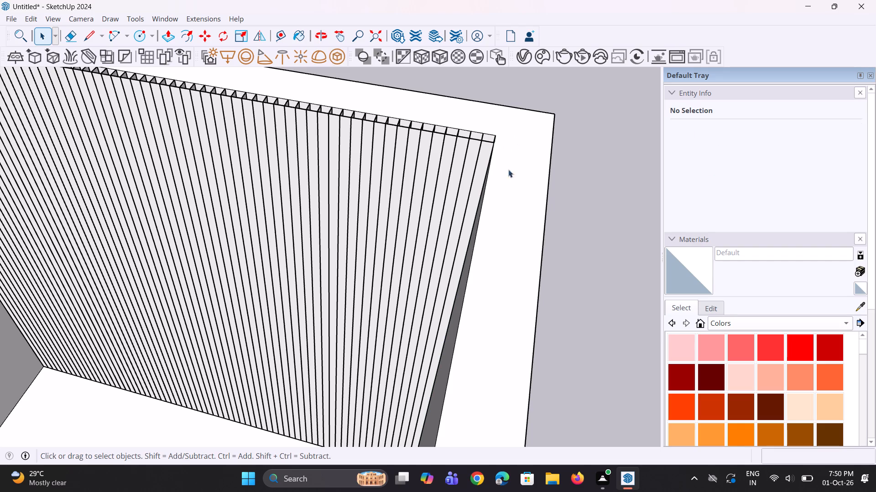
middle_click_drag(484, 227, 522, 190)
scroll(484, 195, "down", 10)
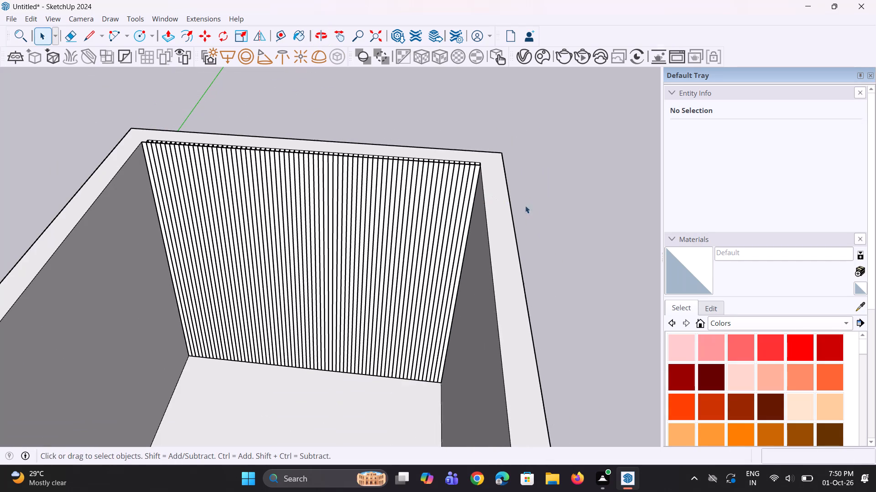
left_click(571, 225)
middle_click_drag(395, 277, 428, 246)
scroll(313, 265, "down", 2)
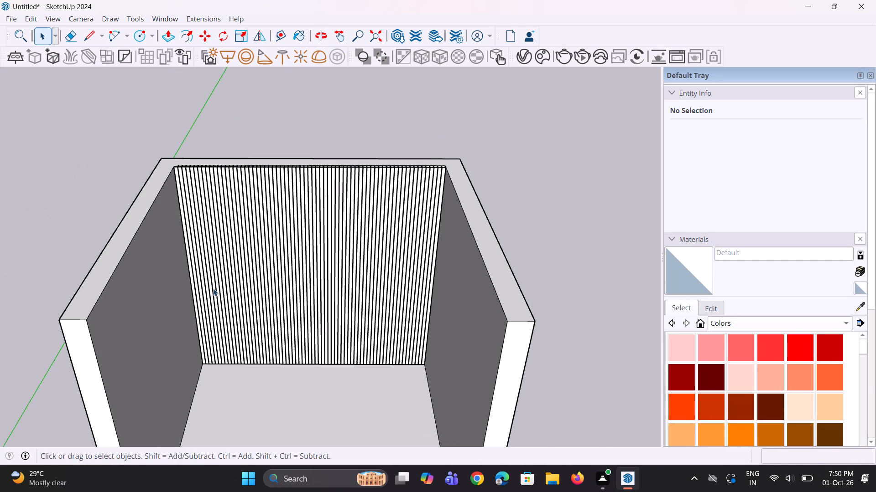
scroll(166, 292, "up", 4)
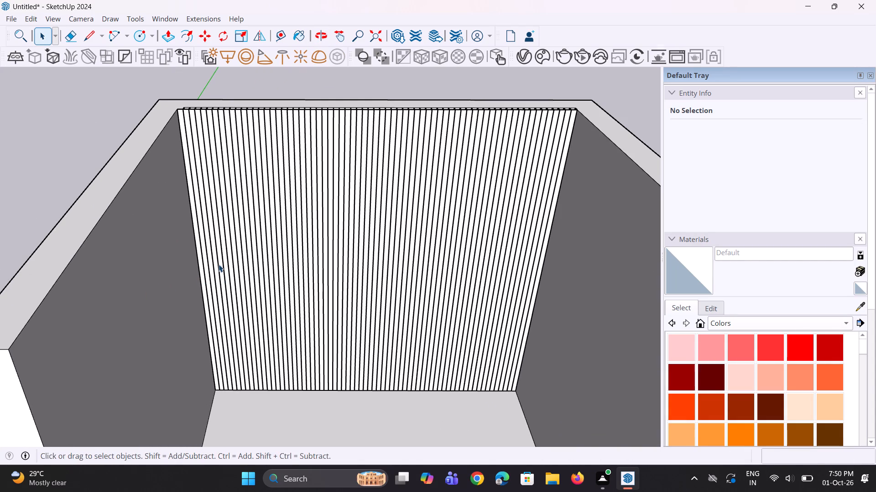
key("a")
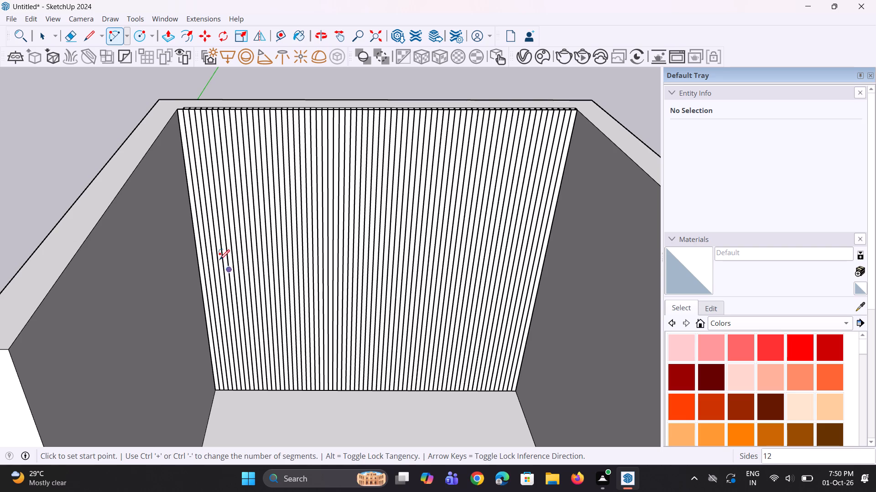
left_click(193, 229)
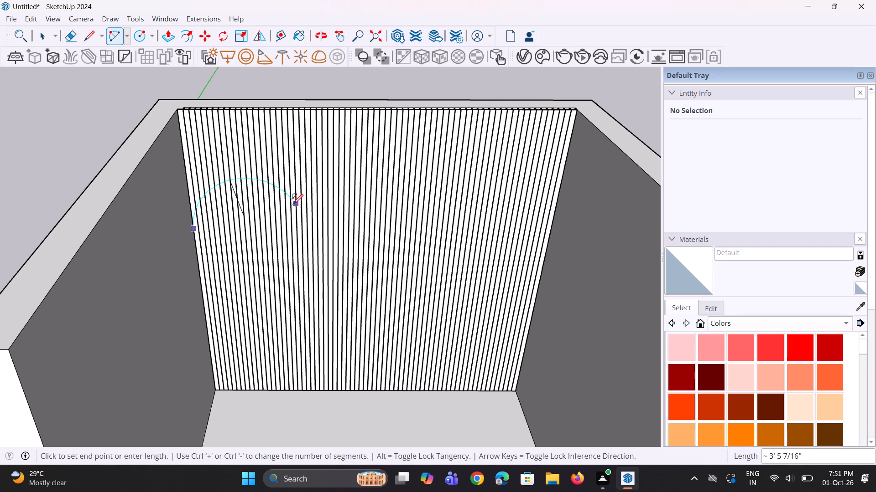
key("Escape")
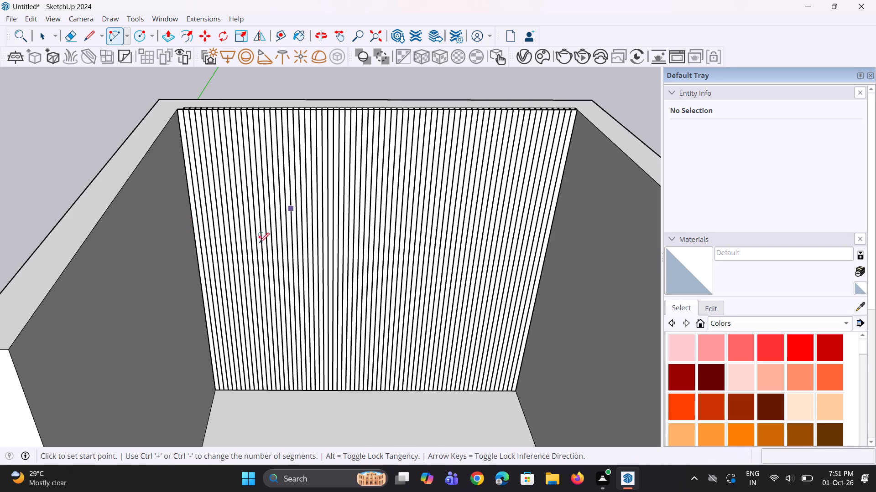
Draw an upward-bulging arc across the strips from the left corner edge, about 2' 10" long with a bulge of about 12".
middle_click_drag(214, 274, 204, 248)
scroll(204, 251, "up", 4)
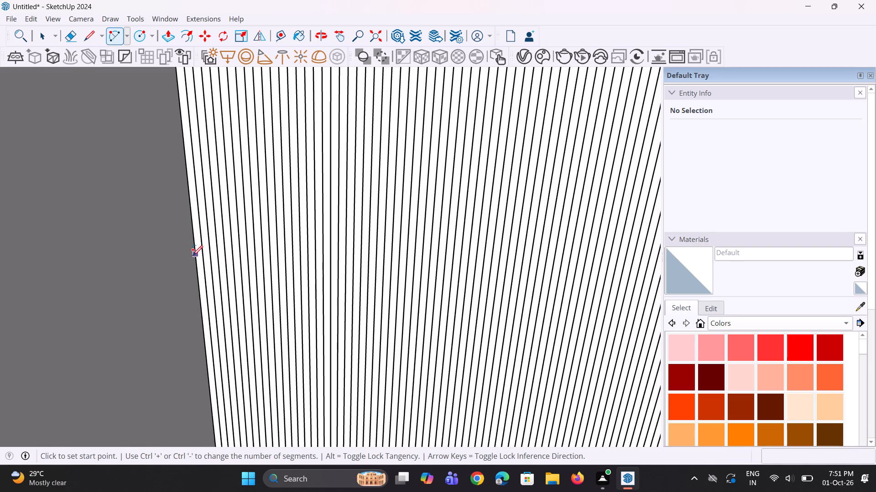
key("a")
left_click(196, 253)
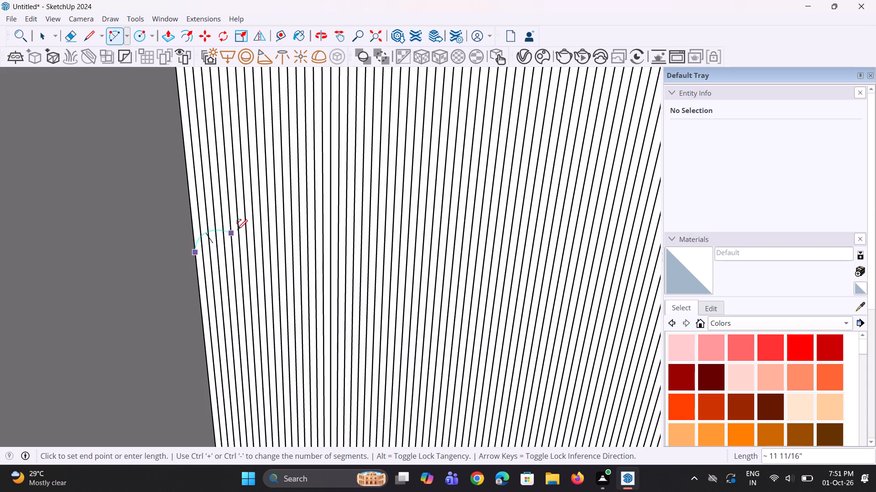
scroll(238, 233, "down", 3)
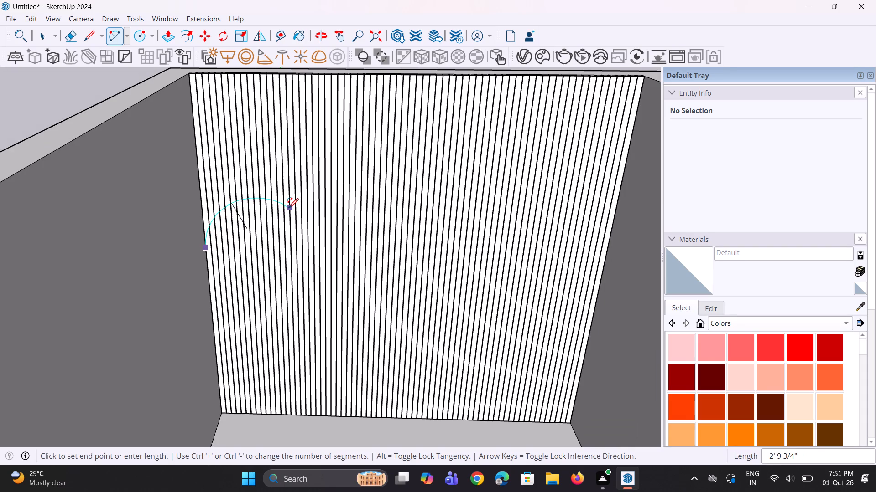
left_click(288, 208)
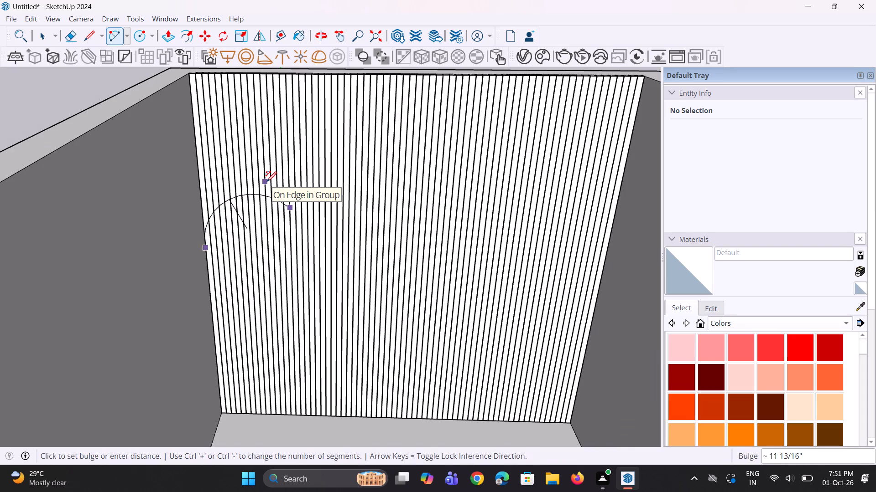
left_click(266, 182)
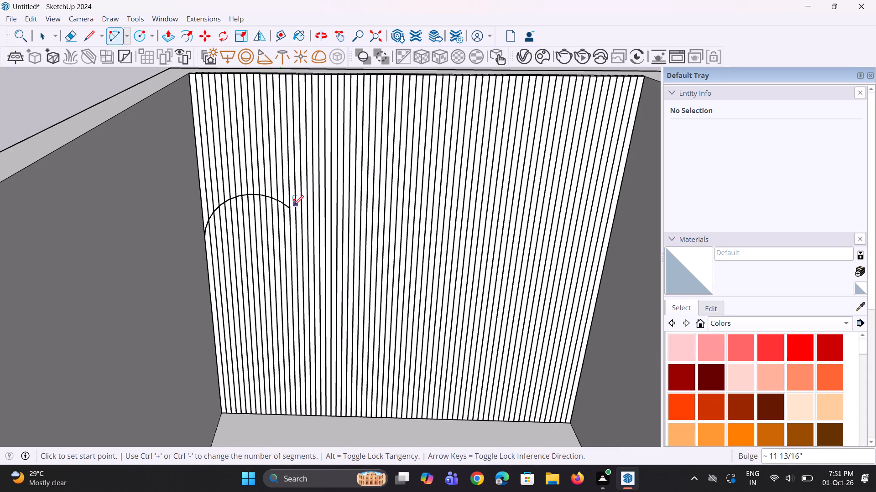
Draw a tangent, downward-bulging arc from the first arc's right end up across the strips, with a bulge of about 11 1/2".
left_click(290, 208)
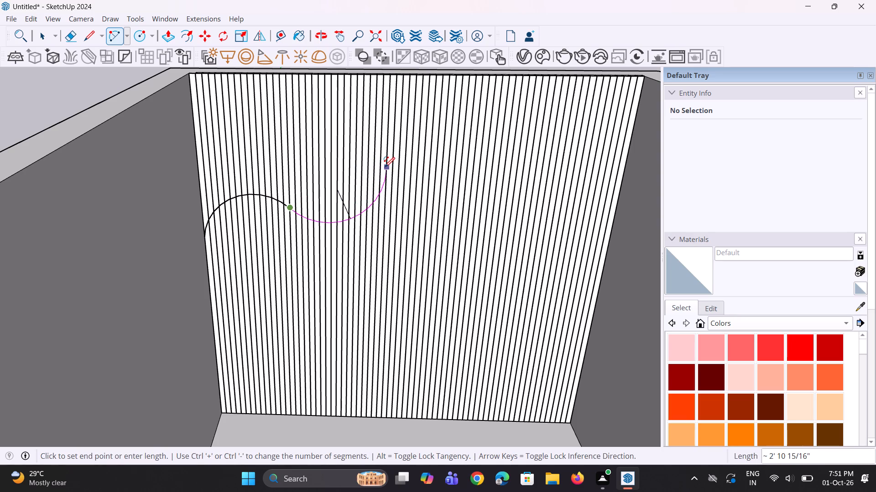
left_click(382, 167)
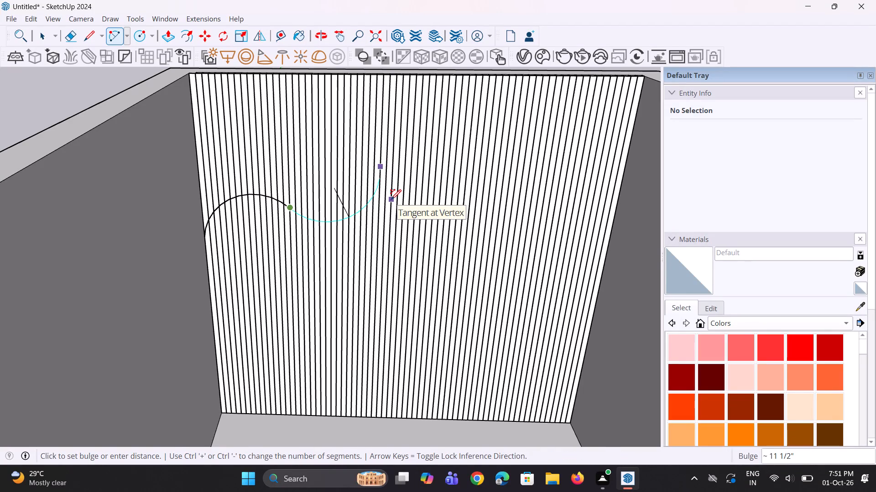
left_click(391, 200)
scroll(394, 184, "up", 2)
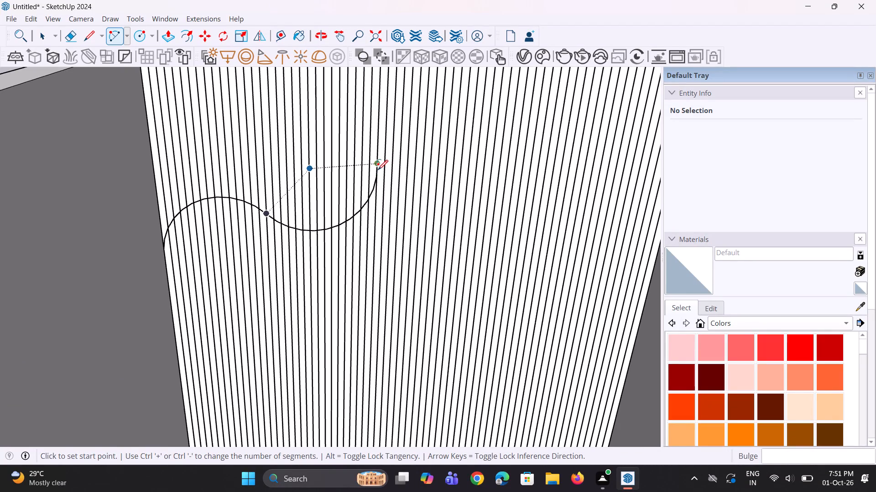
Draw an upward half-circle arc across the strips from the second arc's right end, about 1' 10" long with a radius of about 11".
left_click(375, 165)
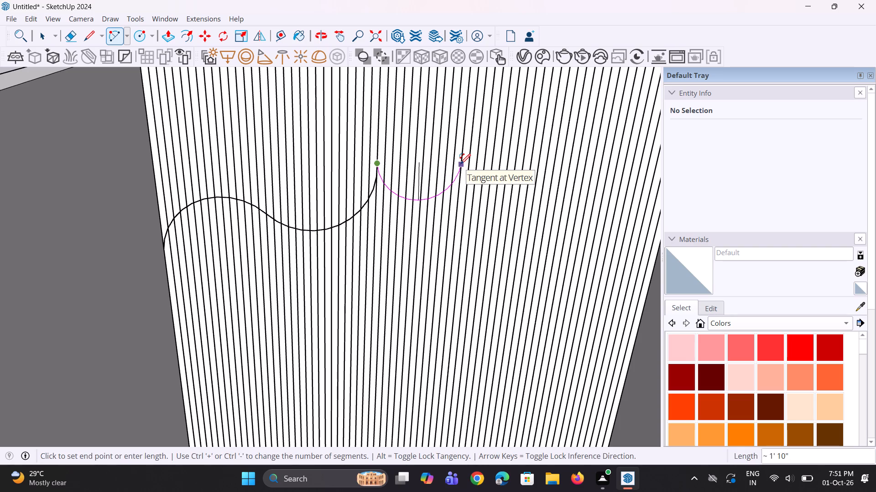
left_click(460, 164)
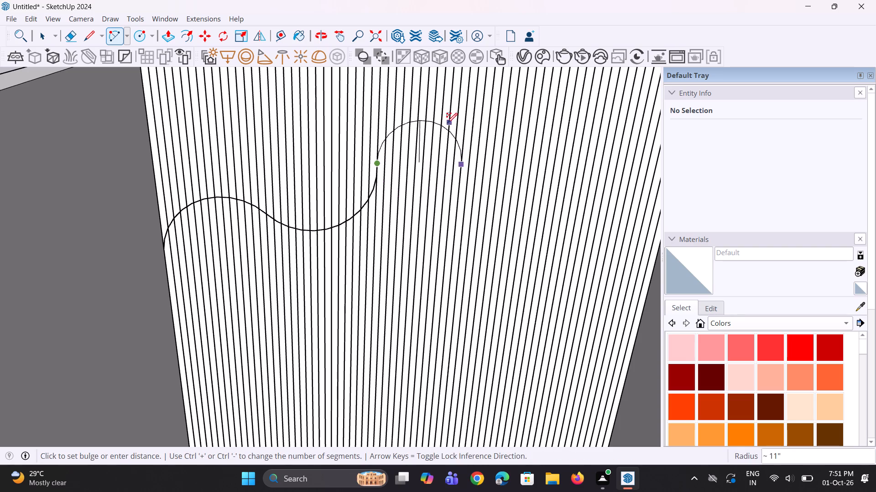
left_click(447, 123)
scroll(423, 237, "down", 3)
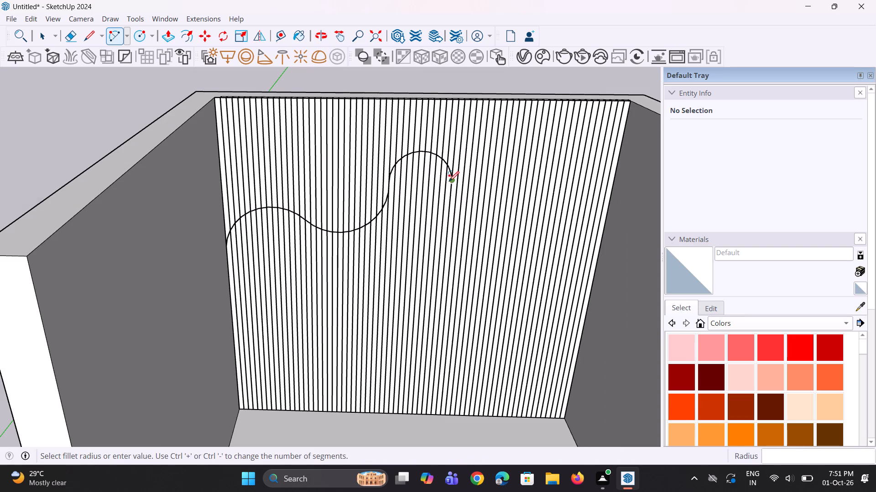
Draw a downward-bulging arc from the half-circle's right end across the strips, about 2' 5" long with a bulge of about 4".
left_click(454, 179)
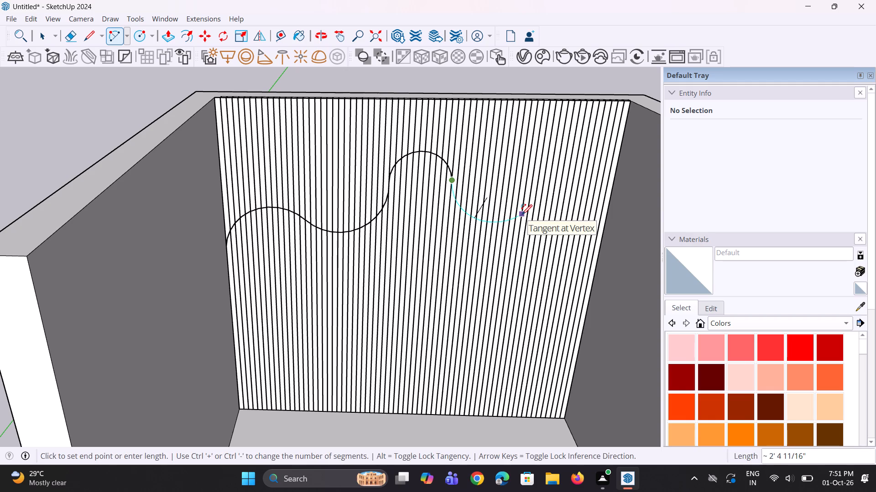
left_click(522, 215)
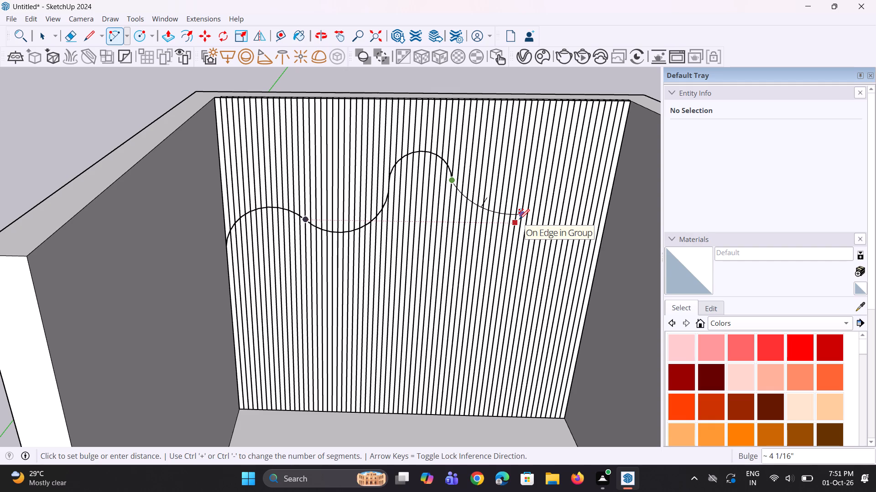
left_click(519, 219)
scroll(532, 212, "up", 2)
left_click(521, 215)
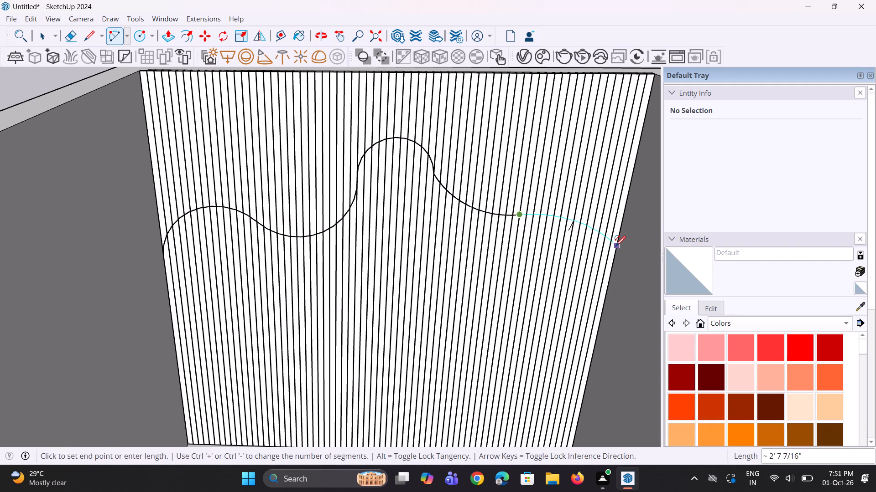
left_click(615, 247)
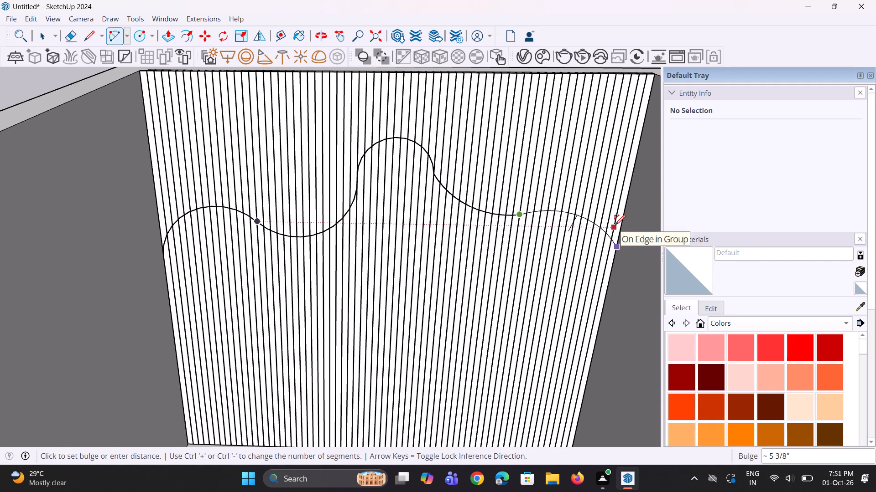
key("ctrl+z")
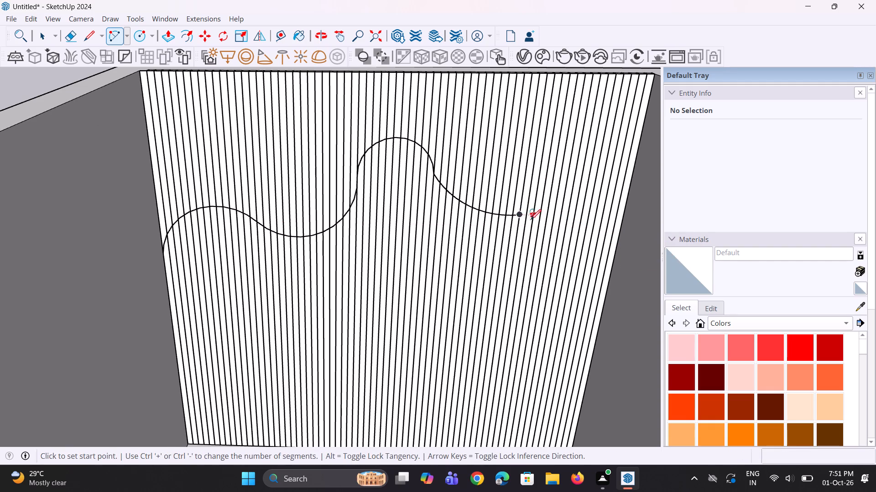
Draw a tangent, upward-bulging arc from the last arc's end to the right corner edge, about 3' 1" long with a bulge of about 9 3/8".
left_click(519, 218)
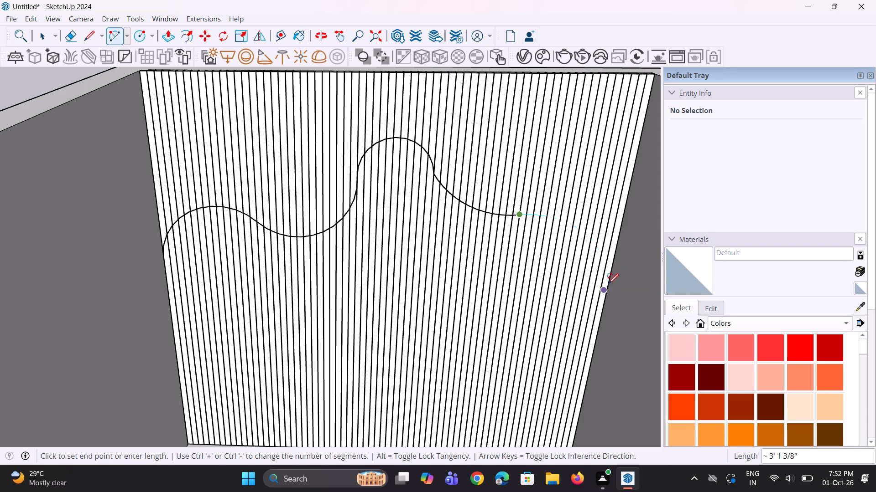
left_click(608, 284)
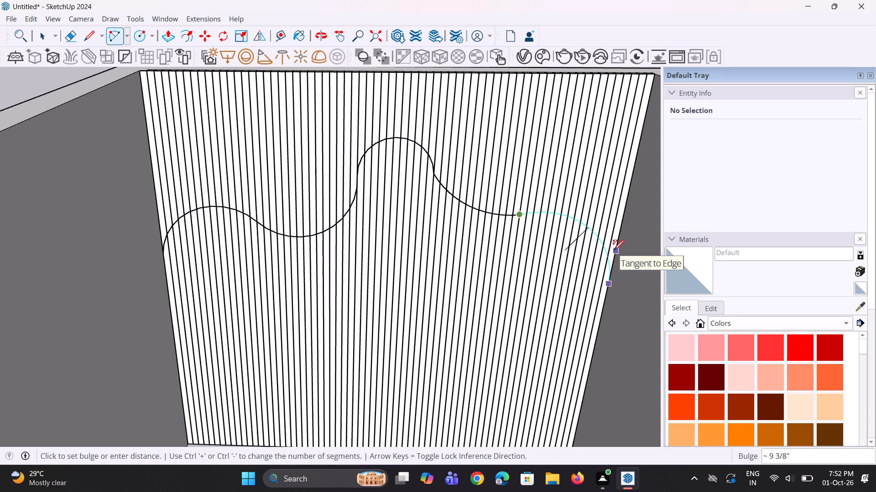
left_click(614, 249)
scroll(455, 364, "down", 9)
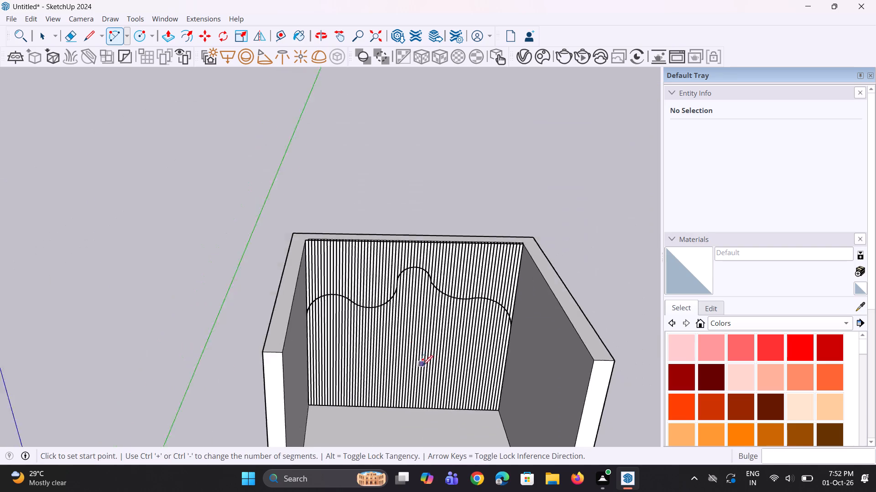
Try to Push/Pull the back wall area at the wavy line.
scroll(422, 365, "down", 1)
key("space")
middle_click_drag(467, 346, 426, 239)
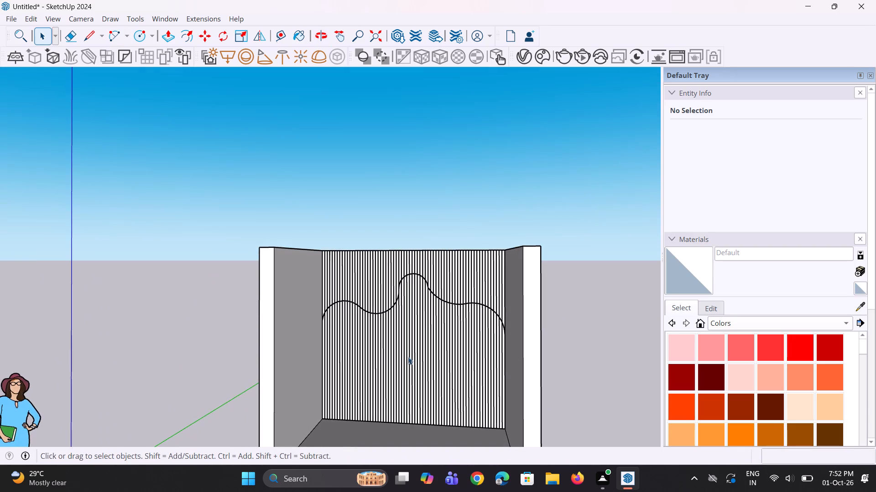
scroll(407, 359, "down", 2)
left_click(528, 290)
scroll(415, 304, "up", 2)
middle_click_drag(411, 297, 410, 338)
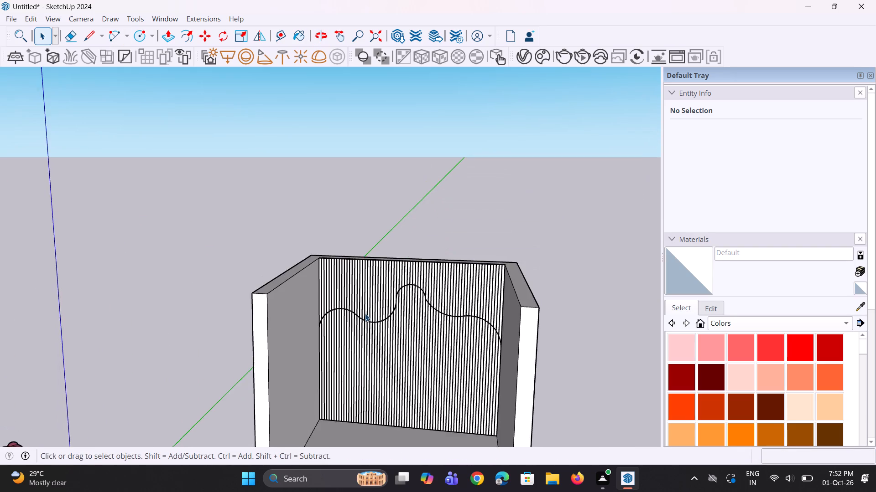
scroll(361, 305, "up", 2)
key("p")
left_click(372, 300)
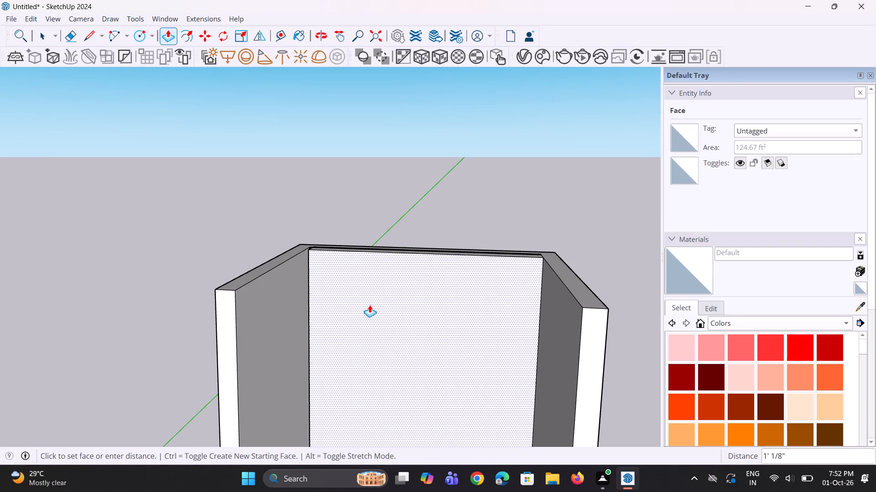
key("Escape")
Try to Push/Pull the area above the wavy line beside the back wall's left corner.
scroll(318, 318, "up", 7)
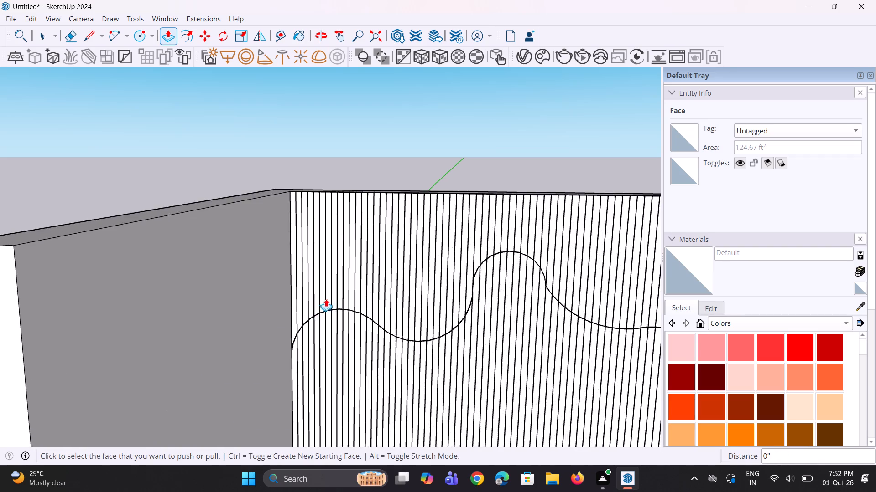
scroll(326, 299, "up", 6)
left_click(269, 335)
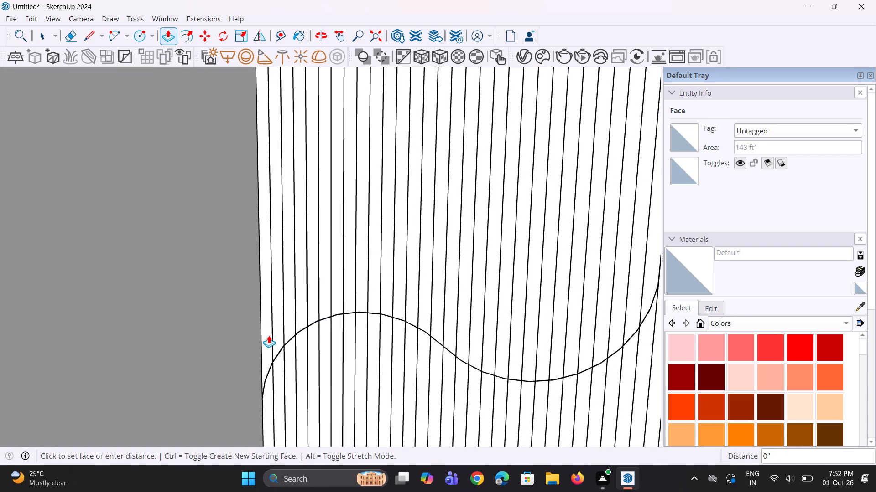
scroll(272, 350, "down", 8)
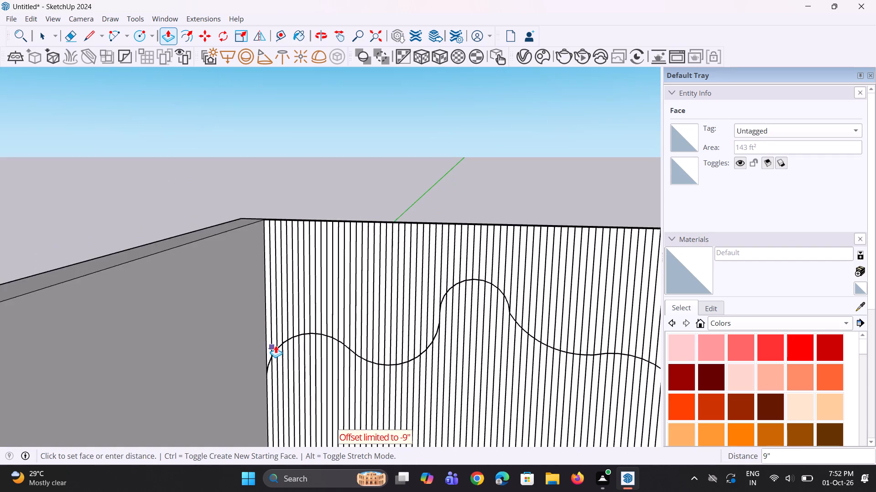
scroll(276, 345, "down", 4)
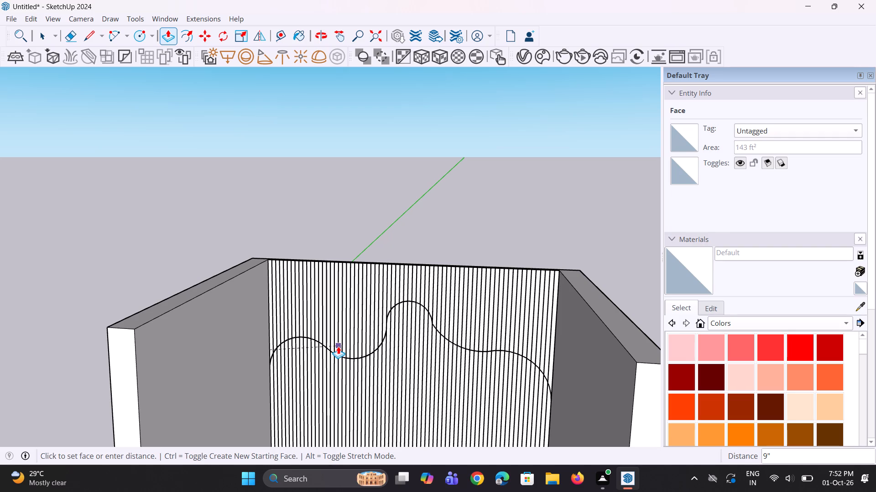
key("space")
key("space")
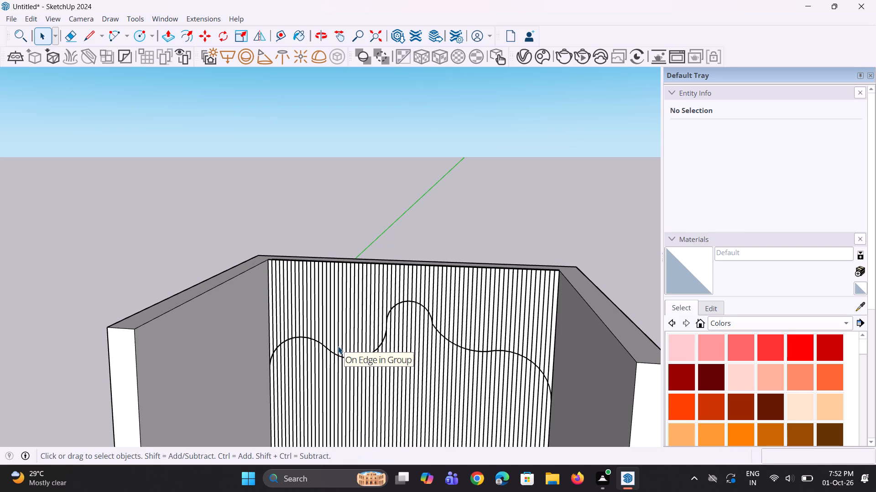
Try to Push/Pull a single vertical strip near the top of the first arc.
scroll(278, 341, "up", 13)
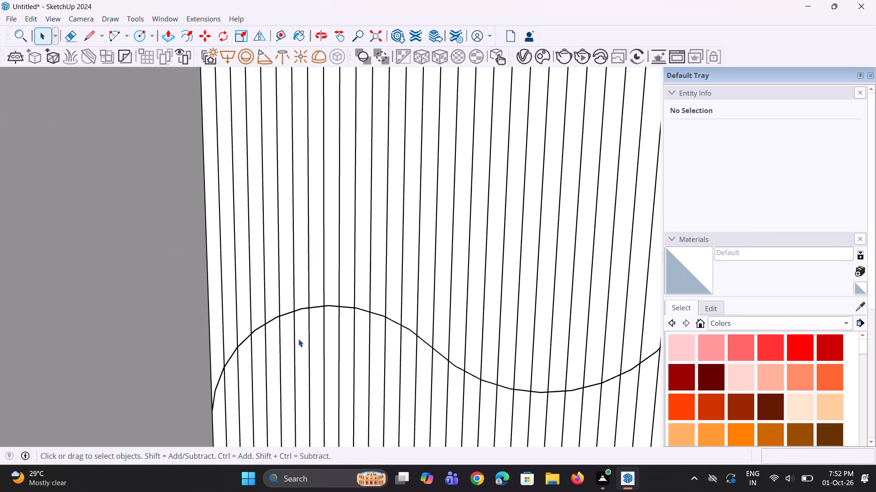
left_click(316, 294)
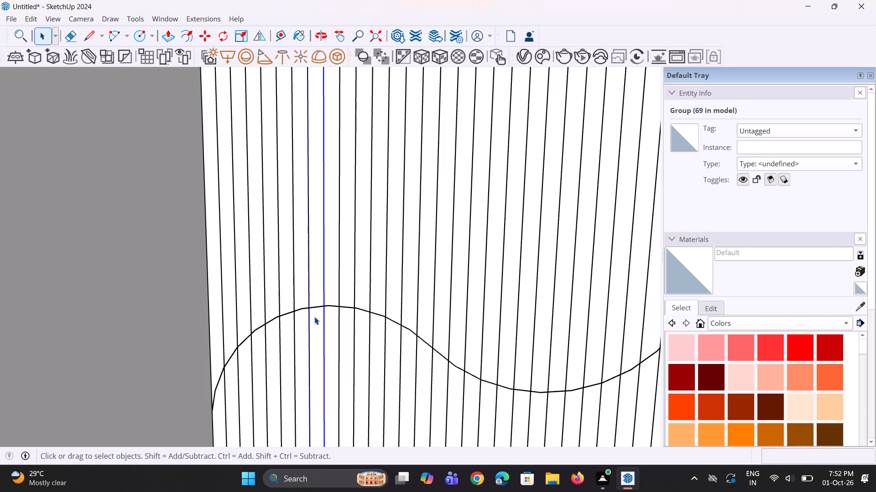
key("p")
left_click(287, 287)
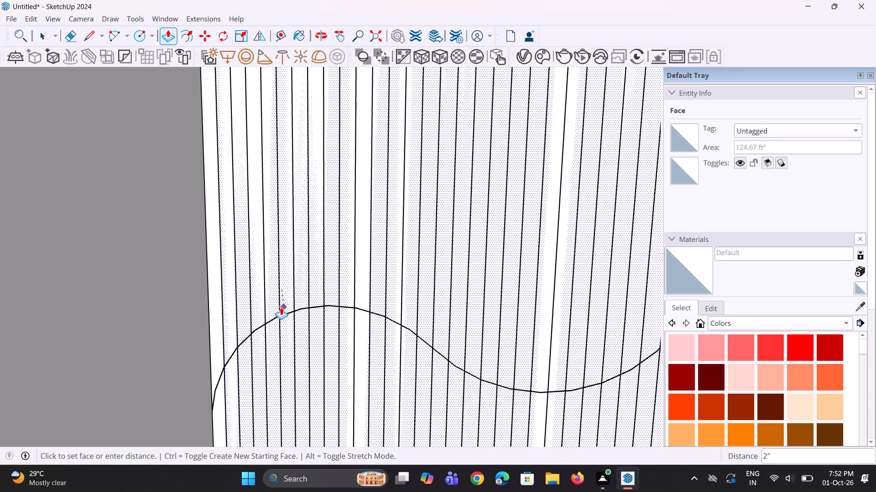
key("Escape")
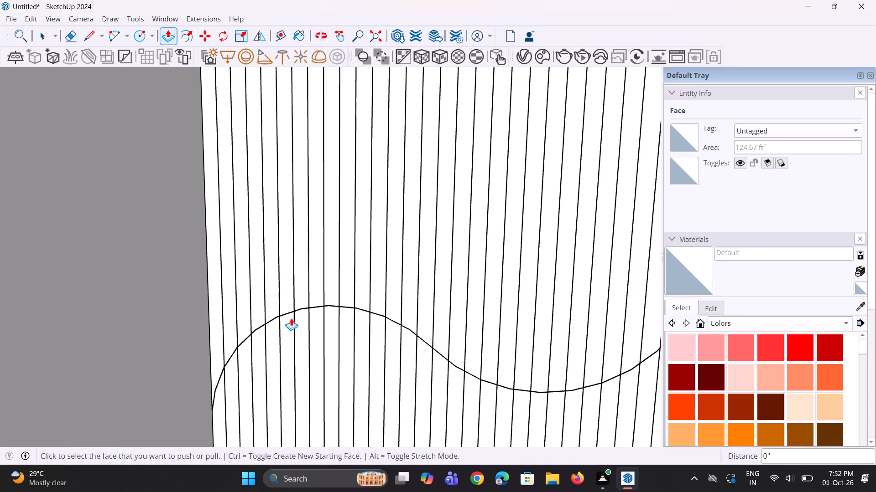
Undo the arcs and all the vertical strips back to the plain, unclad back wall.
key("ctrl+z")
key("ctrl+z")
key("ctrl+z")
key("ctrl+z")
key("ctrl+z")
key("ctrl+z")
key("ctrl+z")
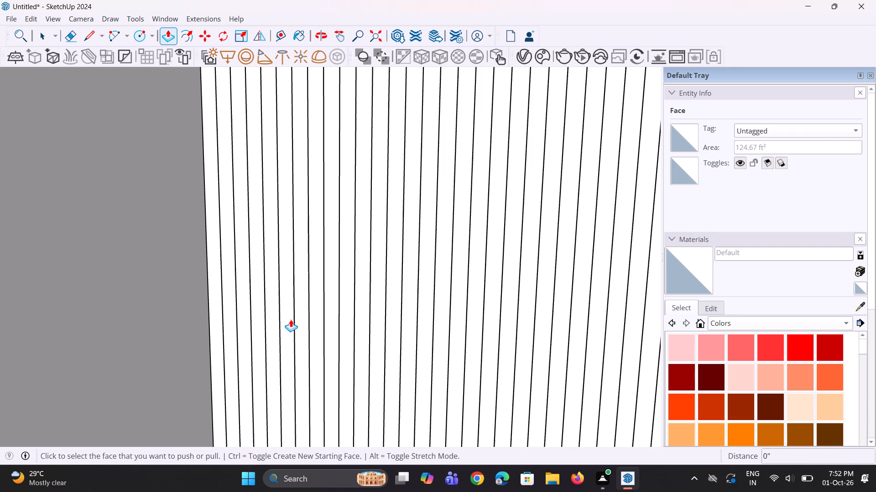
key("ctrl+z")
key("ctrl+z")
key("ctrl+z")
key("ctrl+z")
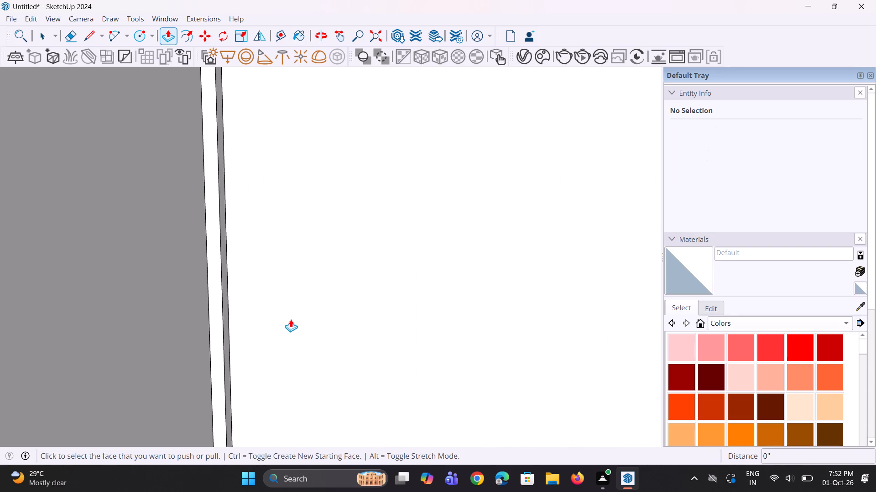
key("ctrl+z")
key("ctrl+z")
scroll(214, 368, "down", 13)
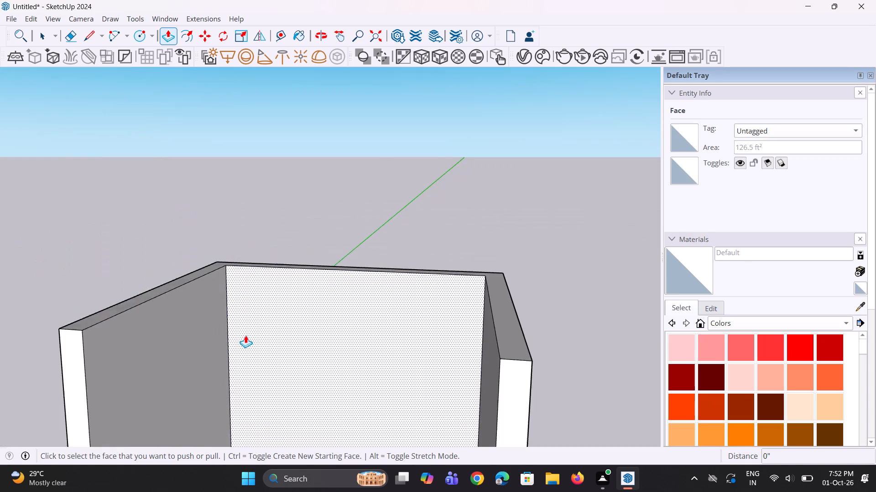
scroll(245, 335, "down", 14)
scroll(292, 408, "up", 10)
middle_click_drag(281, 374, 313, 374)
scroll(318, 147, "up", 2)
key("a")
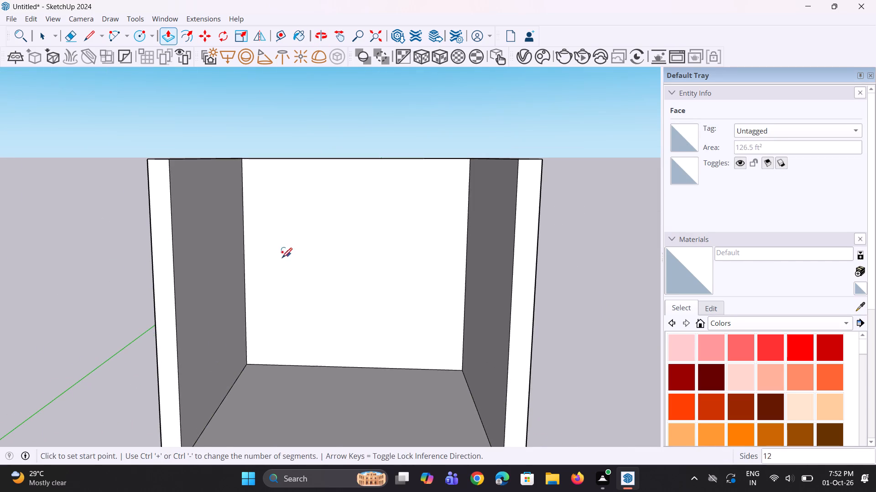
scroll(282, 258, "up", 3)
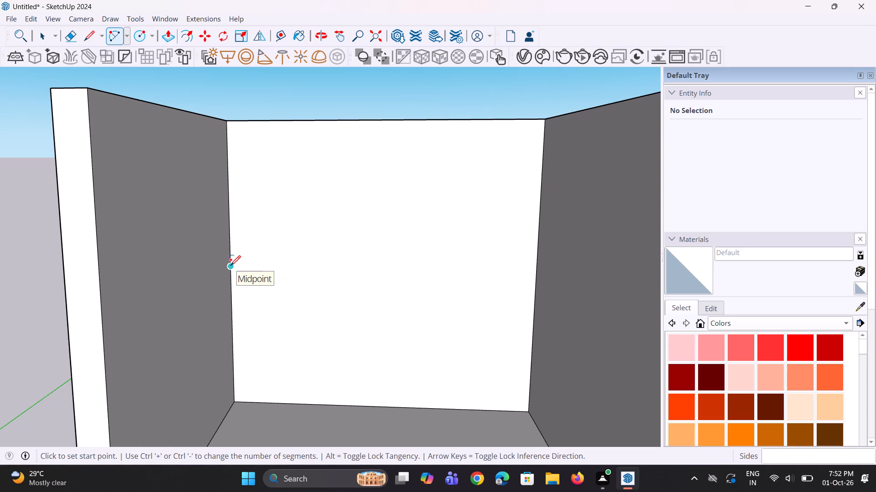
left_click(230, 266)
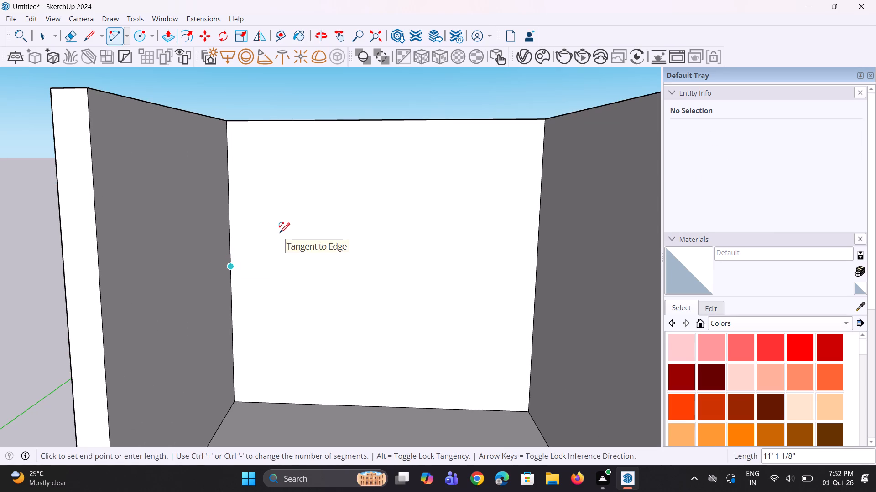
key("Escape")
Draw an upward-bulging arc on the plain back wall from its left corner edge, about 3' 8" long with a bulge of about 1' 1".
scroll(290, 259, "down", 9)
middle_click_drag(282, 276, 228, 294)
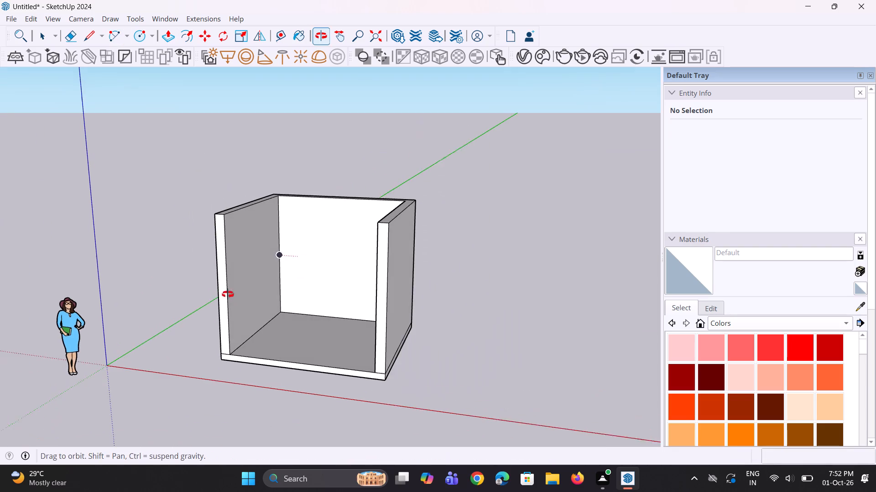
middle_click_drag(228, 294, 225, 295)
scroll(275, 272, "up", 3)
scroll(286, 232, "up", 1)
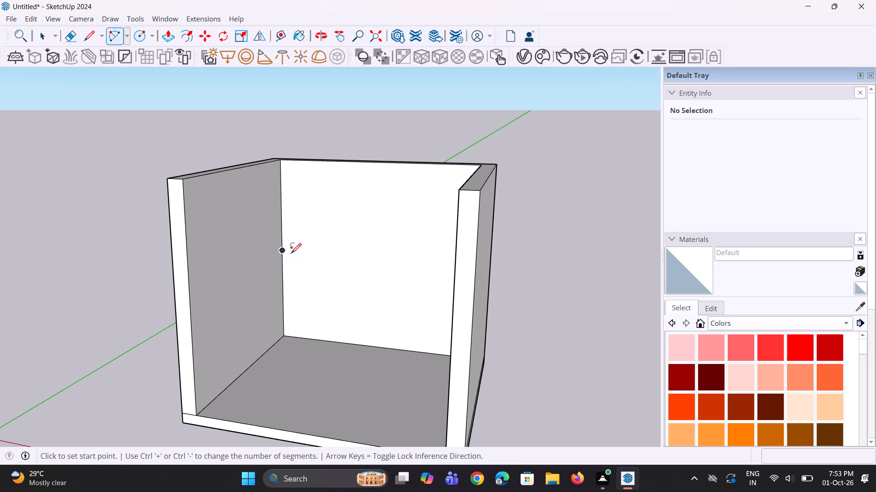
left_click(282, 241)
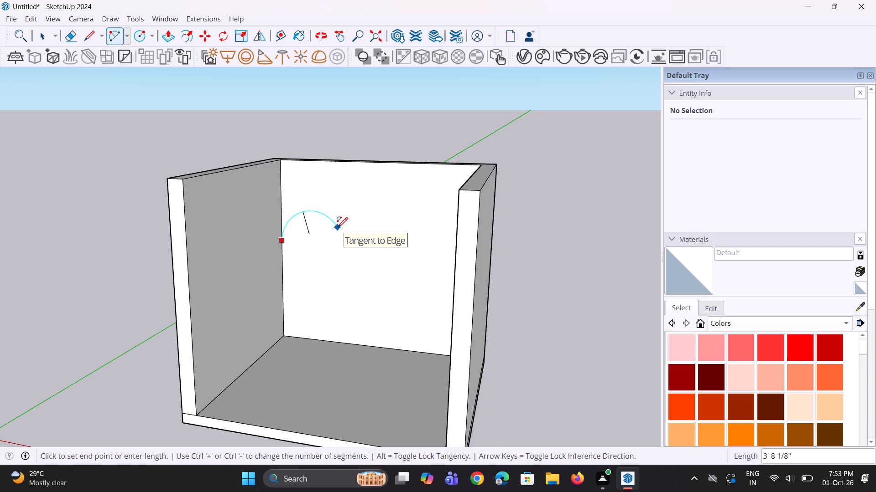
left_click(338, 227)
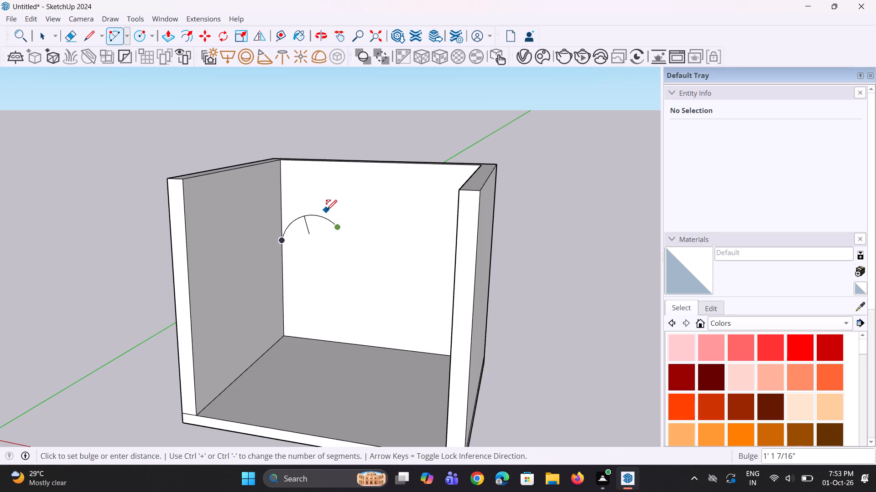
left_click_drag(327, 210, 331, 214)
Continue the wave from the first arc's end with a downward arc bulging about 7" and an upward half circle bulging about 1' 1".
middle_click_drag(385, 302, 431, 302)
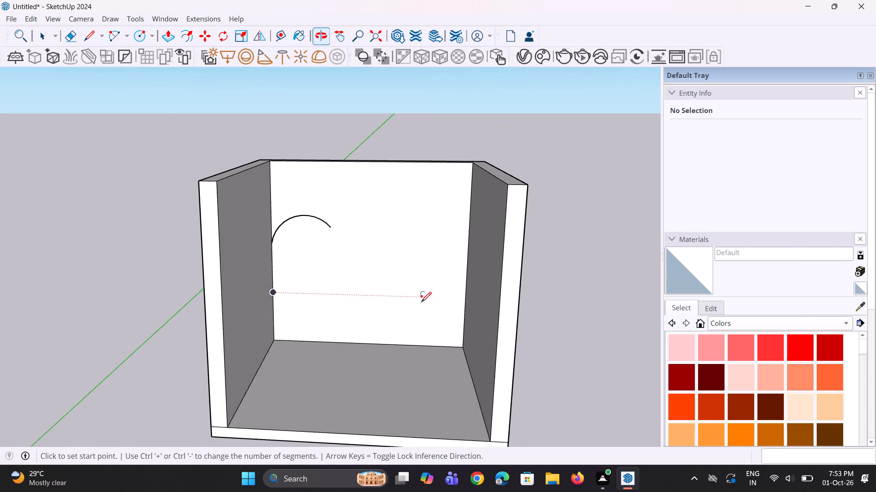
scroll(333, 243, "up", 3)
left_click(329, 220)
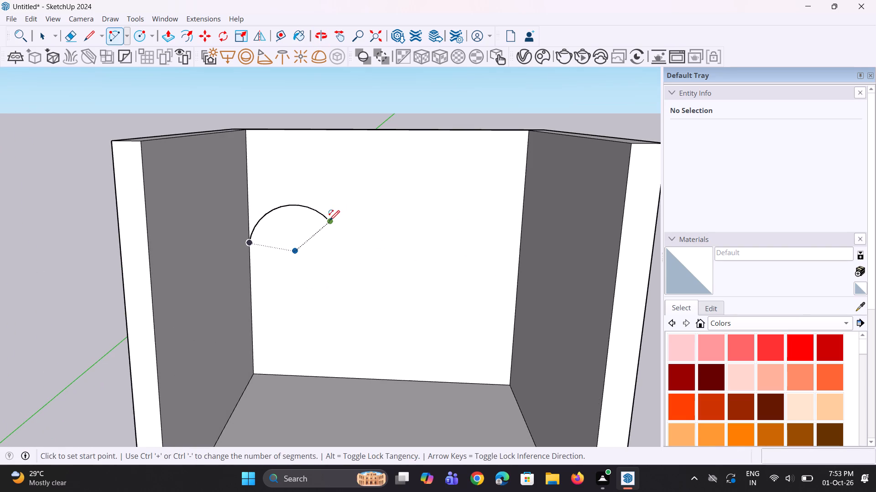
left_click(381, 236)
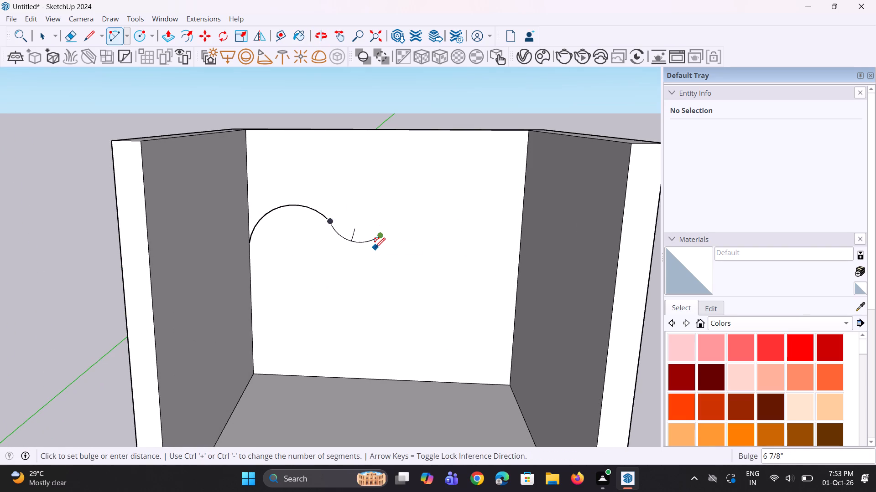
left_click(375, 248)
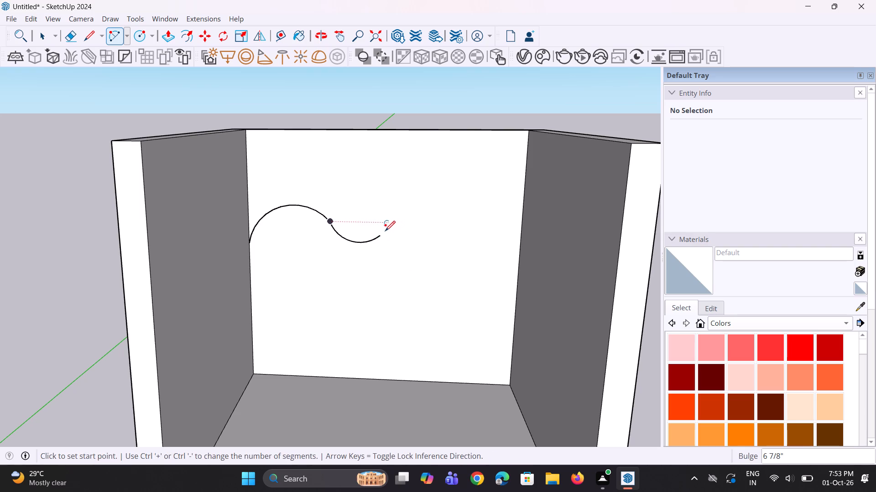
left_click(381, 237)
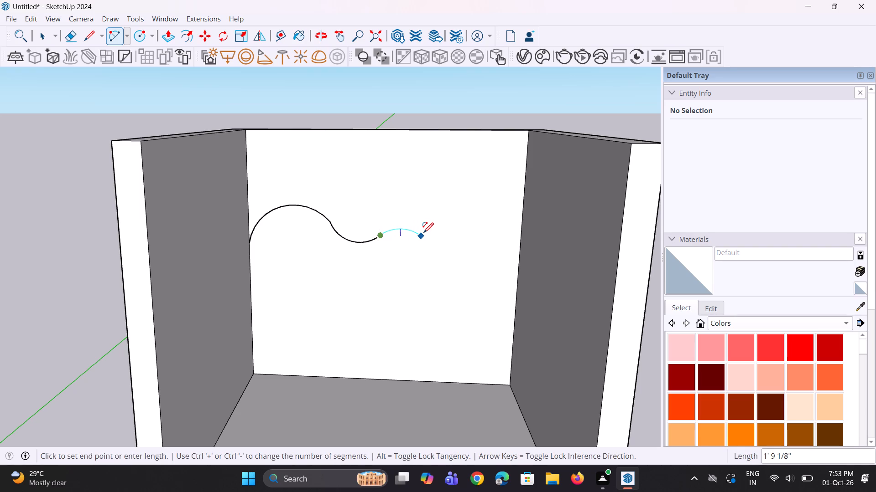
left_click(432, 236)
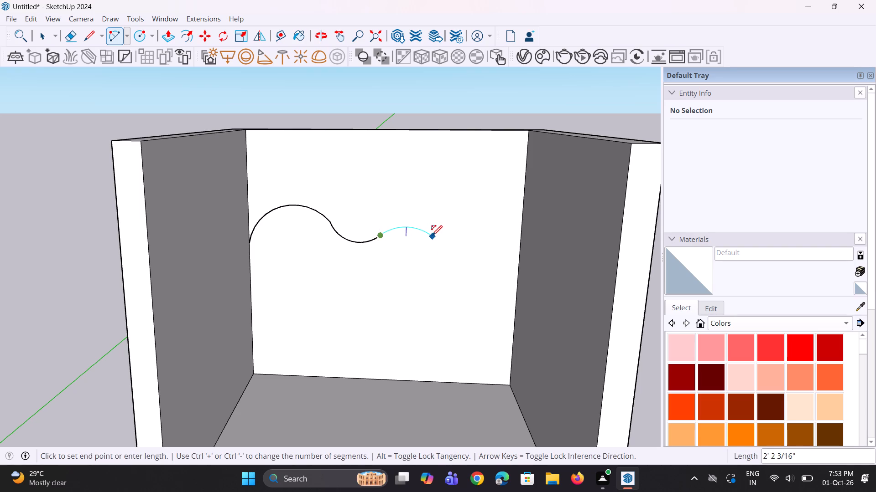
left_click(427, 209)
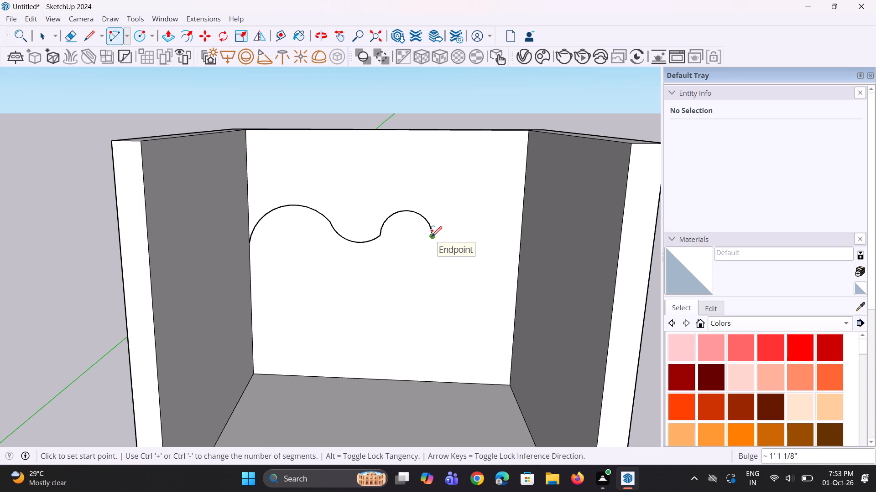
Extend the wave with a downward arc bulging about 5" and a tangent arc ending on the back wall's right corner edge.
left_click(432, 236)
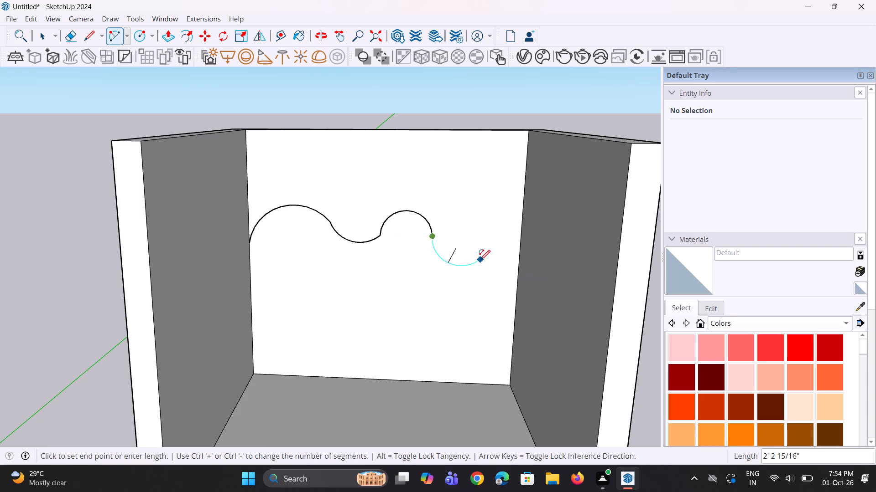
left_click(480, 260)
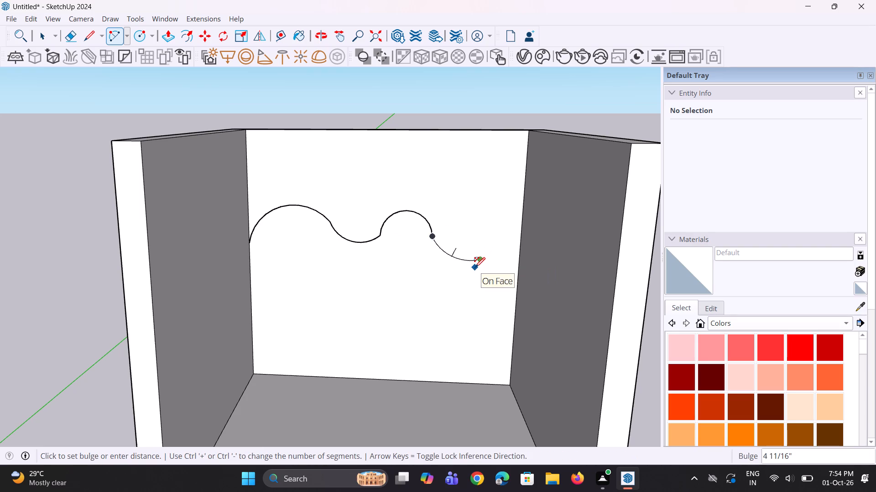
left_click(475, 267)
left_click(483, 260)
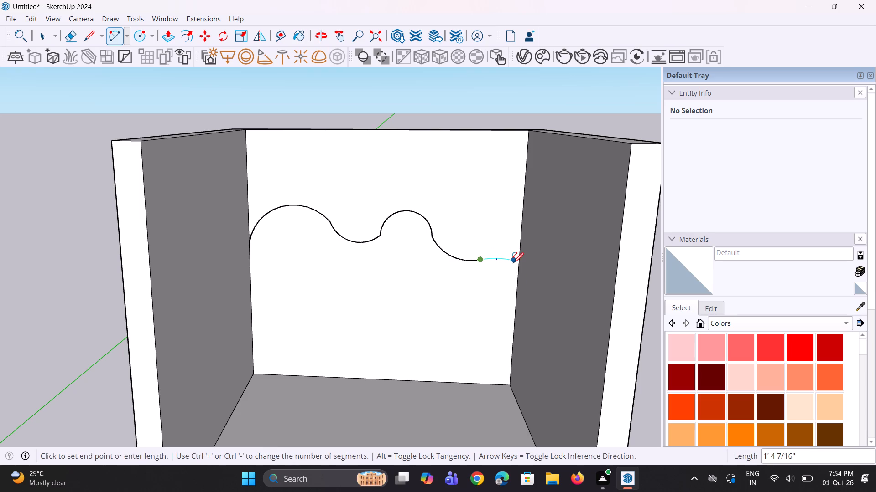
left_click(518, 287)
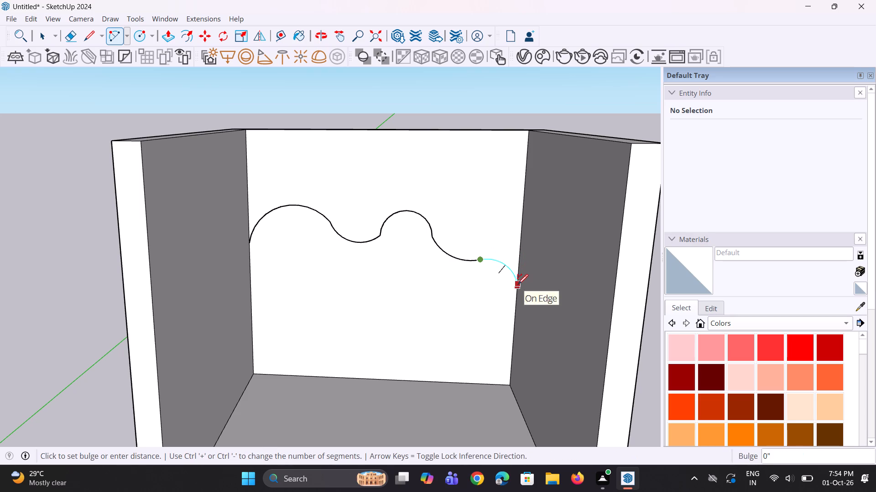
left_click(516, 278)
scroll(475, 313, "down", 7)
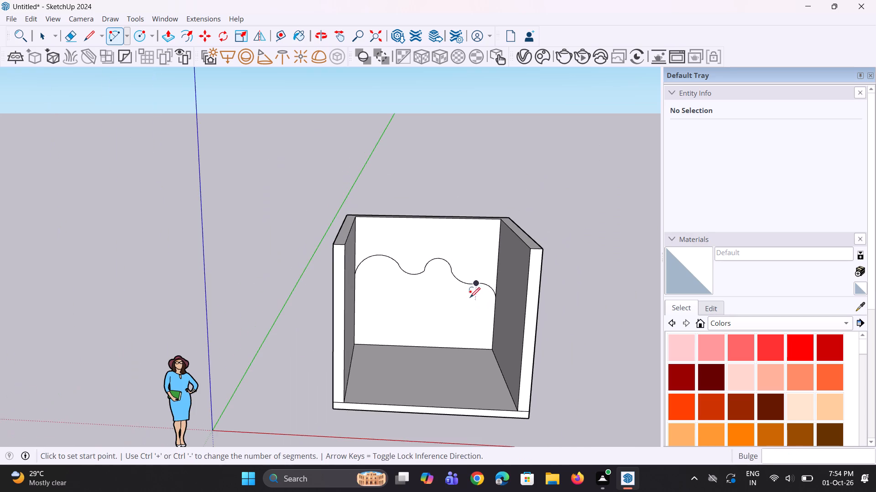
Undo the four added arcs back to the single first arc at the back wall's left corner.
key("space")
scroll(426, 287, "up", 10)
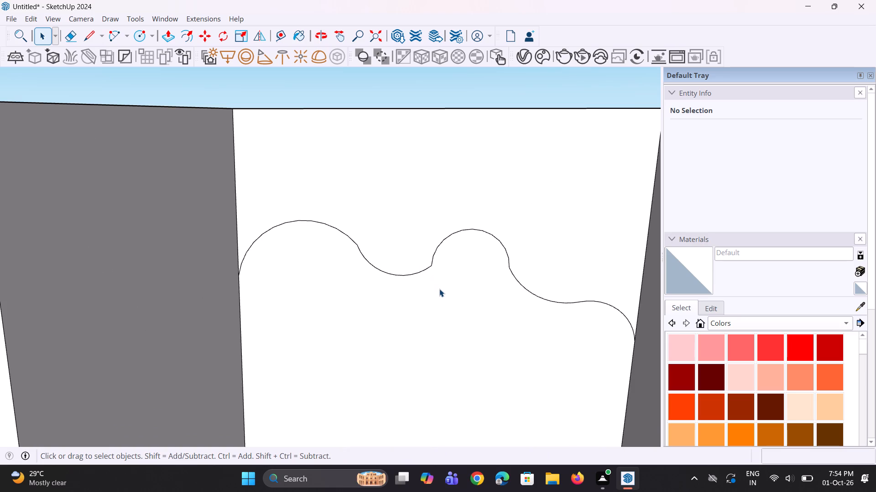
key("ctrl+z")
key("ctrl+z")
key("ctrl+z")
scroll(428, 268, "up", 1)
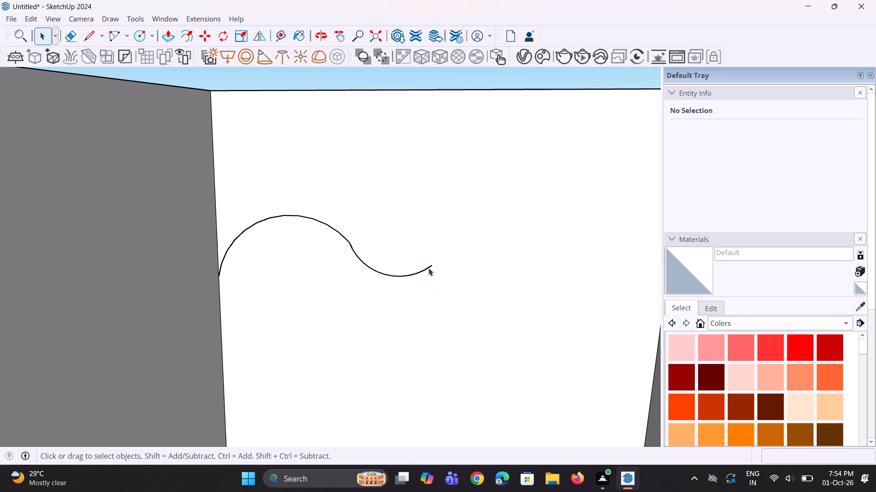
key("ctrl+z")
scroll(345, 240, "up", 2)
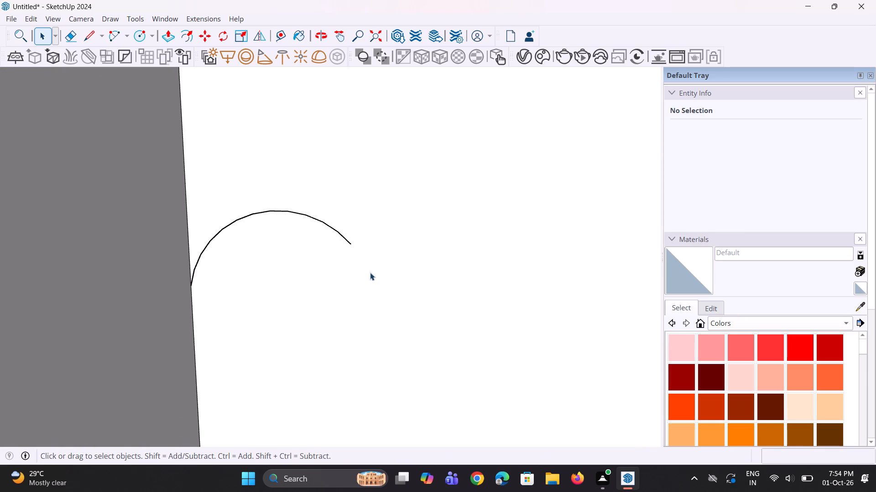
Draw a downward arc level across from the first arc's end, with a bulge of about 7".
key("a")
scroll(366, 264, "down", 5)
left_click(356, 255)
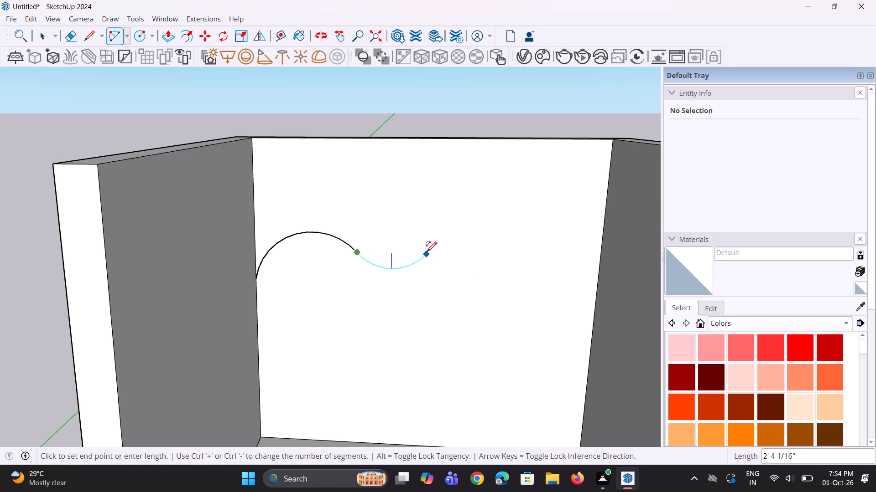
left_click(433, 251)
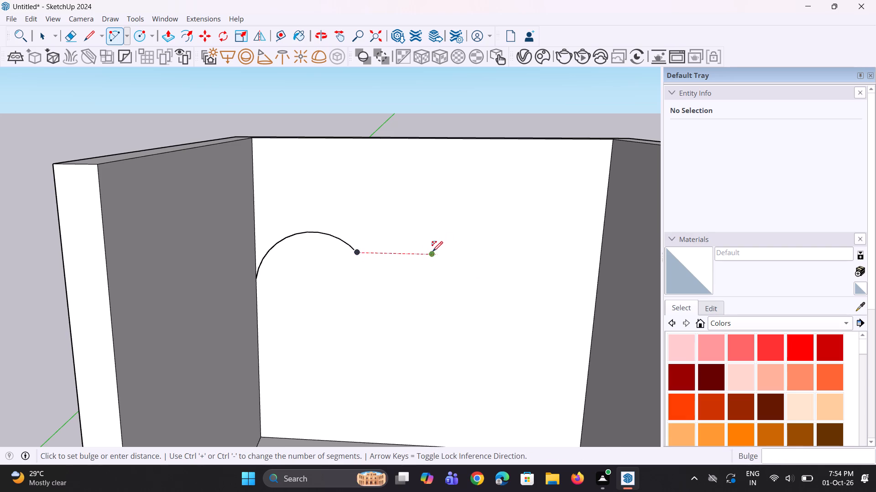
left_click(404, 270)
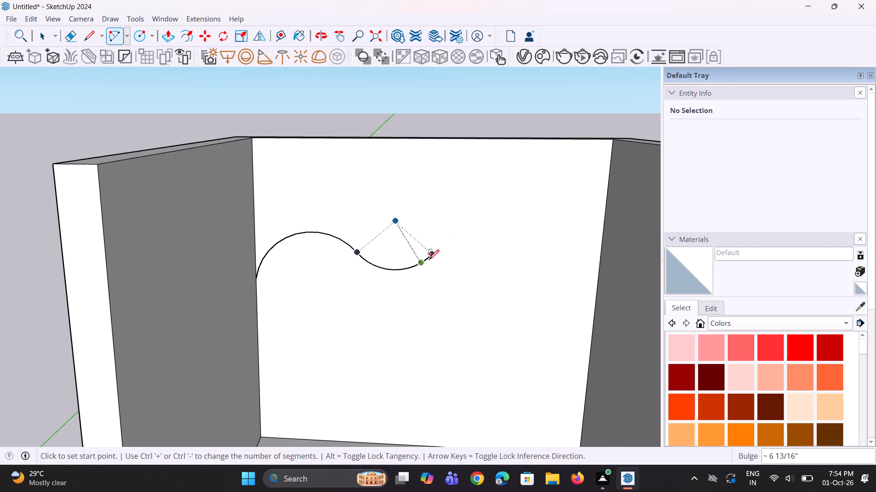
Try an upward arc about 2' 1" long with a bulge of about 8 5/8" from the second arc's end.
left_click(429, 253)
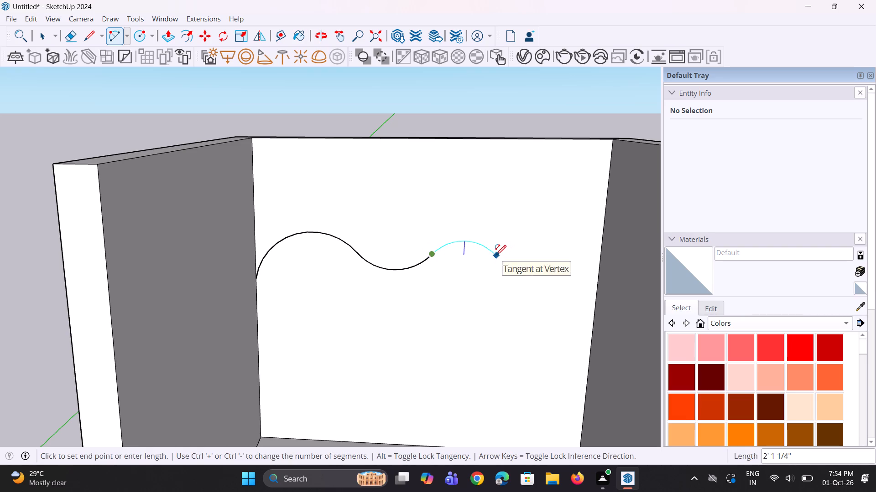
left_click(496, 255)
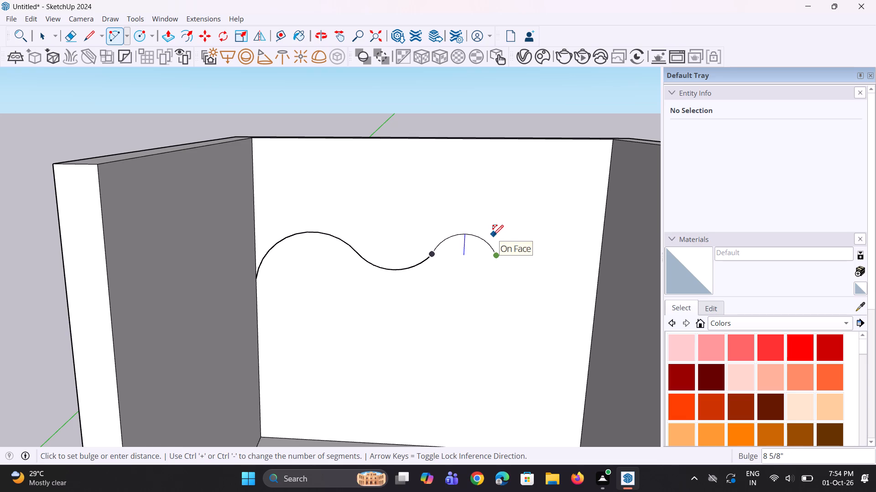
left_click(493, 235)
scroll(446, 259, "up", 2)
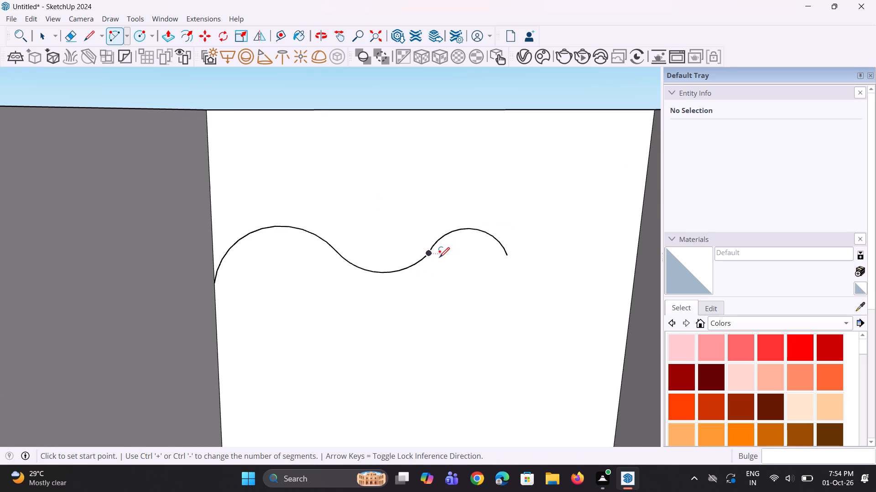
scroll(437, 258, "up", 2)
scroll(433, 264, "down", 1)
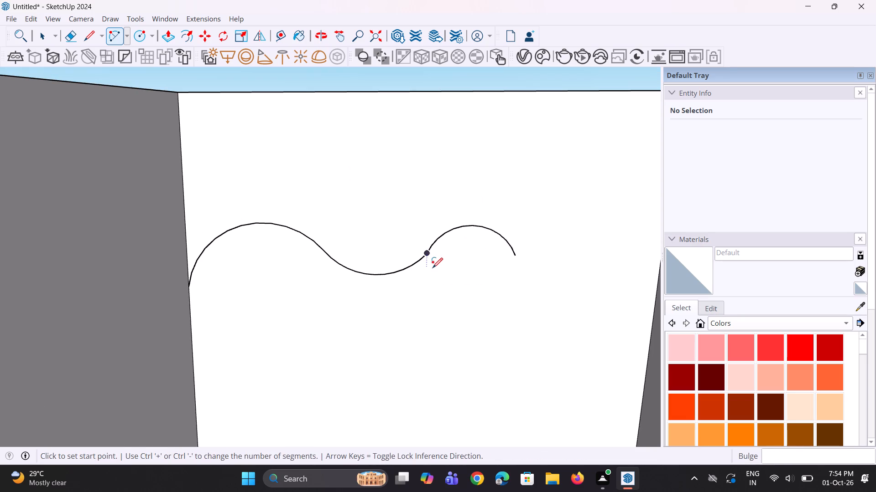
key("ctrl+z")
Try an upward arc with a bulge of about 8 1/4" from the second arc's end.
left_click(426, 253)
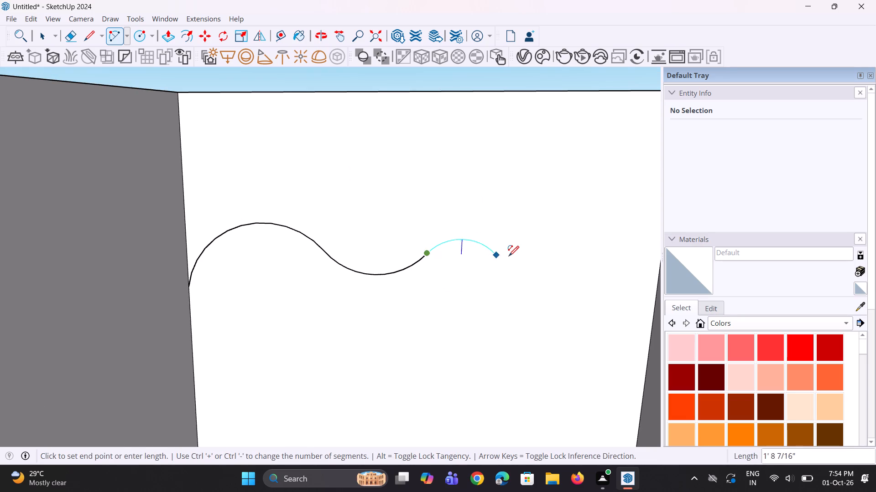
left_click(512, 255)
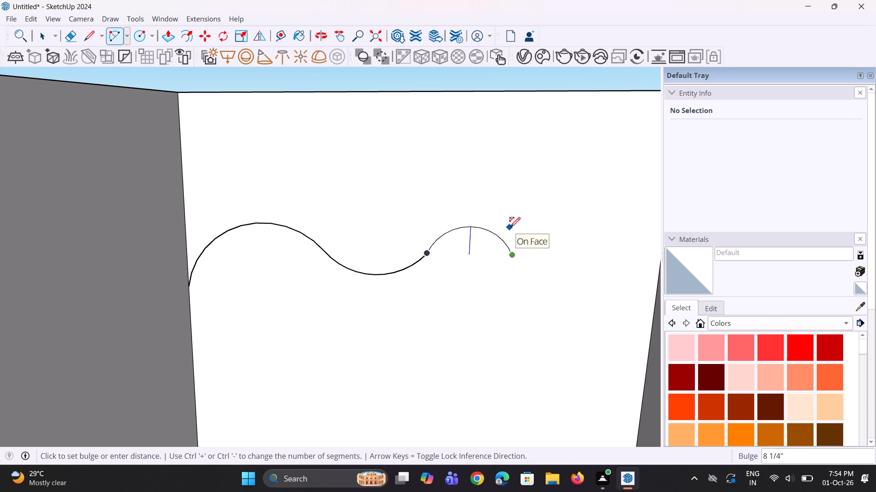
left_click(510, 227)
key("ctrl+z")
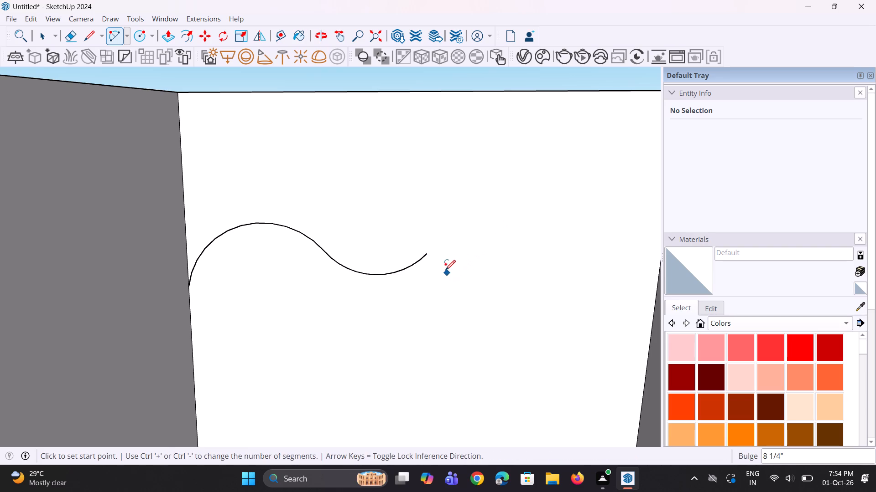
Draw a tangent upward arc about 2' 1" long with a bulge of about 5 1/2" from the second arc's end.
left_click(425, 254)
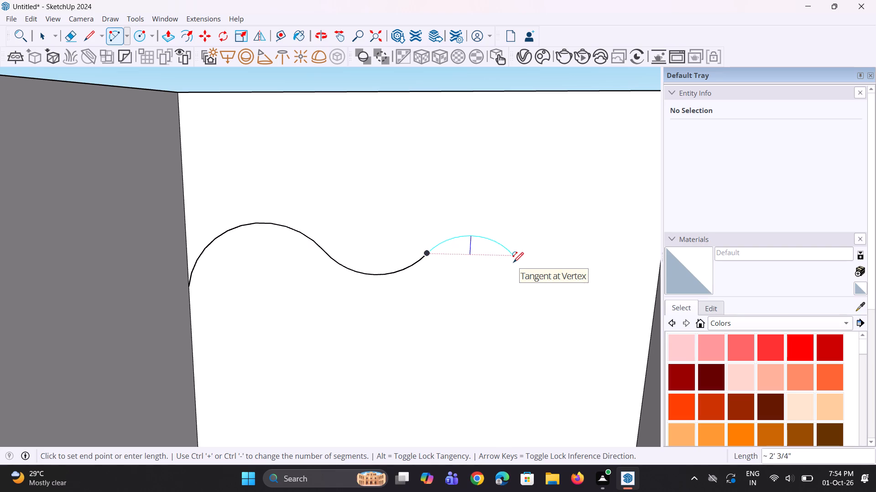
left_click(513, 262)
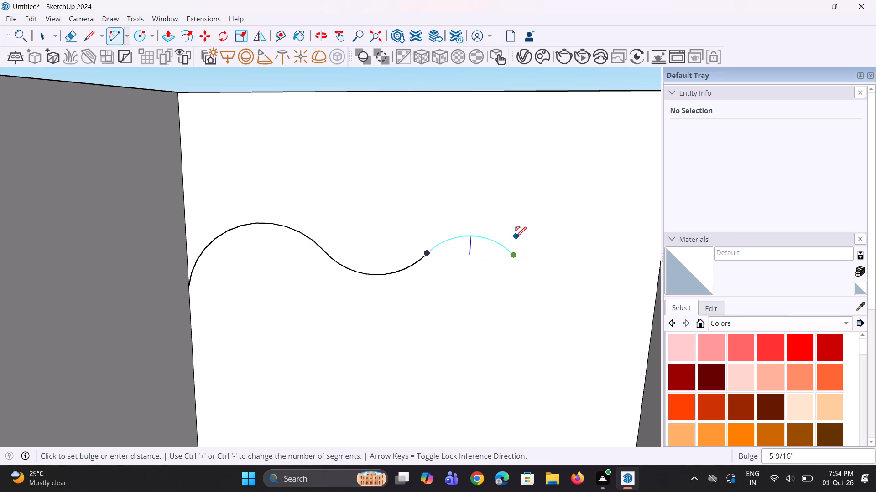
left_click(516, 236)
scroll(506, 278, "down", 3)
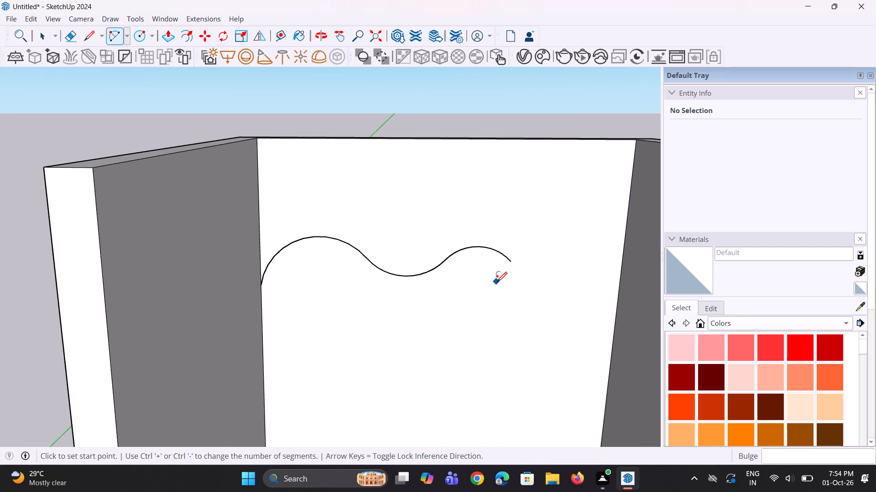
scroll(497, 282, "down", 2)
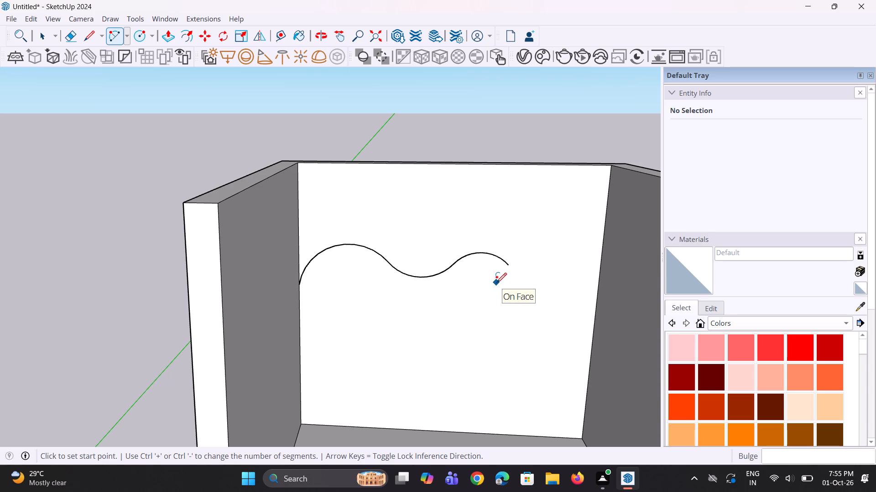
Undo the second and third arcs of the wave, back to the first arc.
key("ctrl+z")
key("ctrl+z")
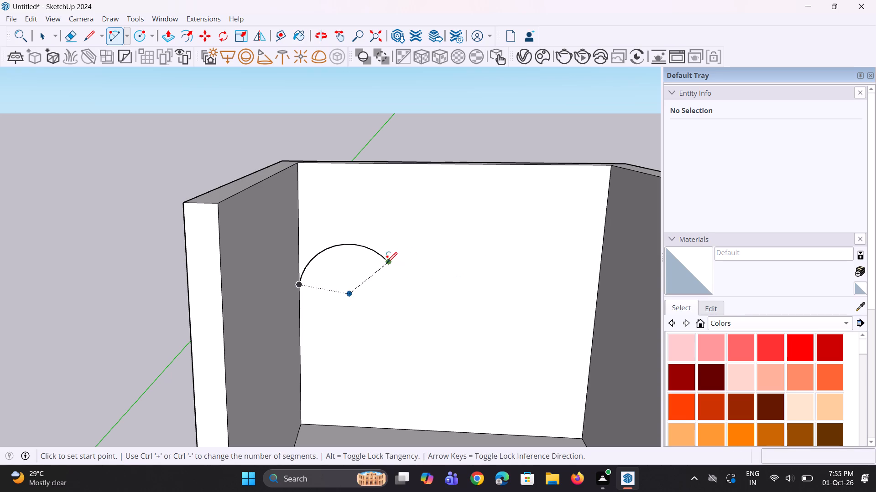
Continue from the first arc with a downward arc about 3' 4" long bulging about 11", and an upward arc bulging about 10".
left_click(387, 262)
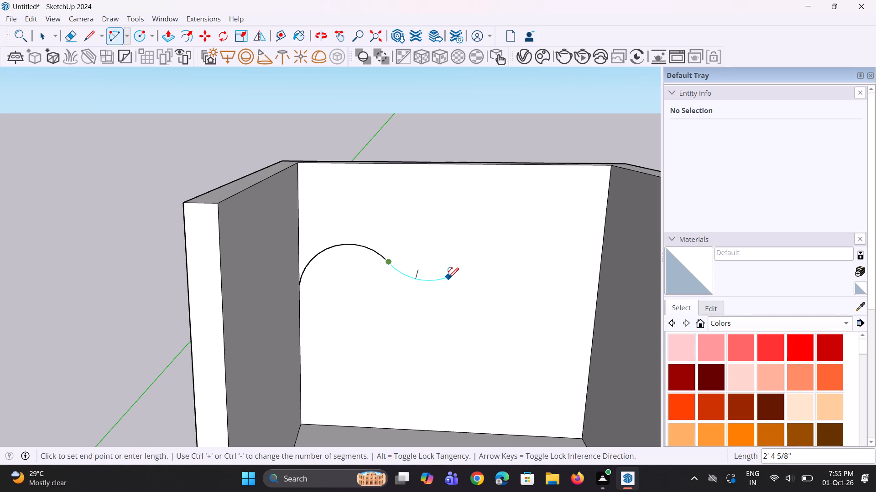
left_click(476, 272)
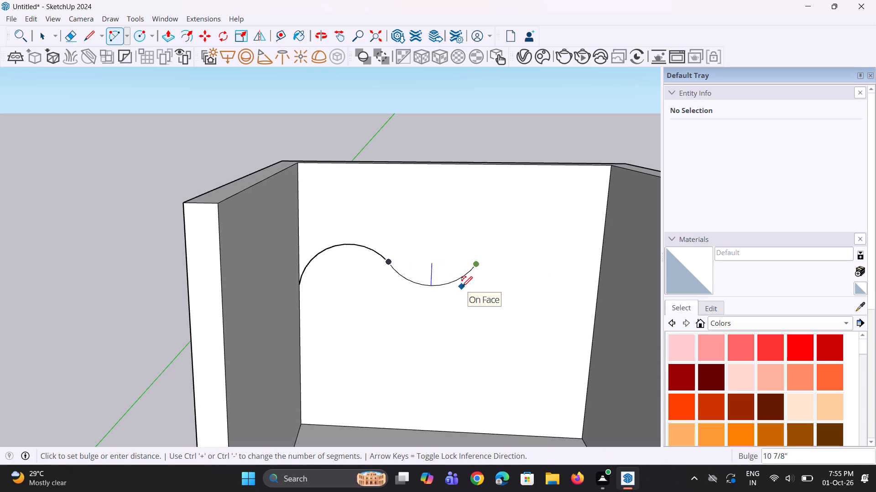
left_click(462, 287)
left_click(476, 264)
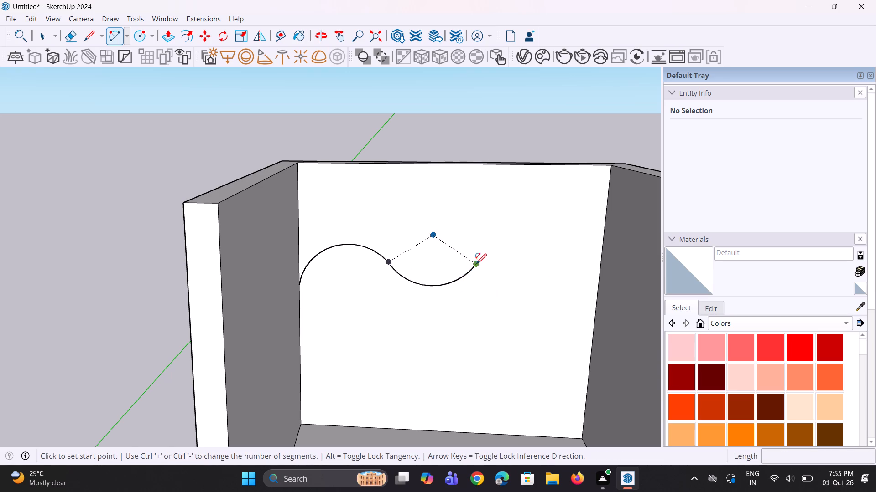
left_click(521, 260)
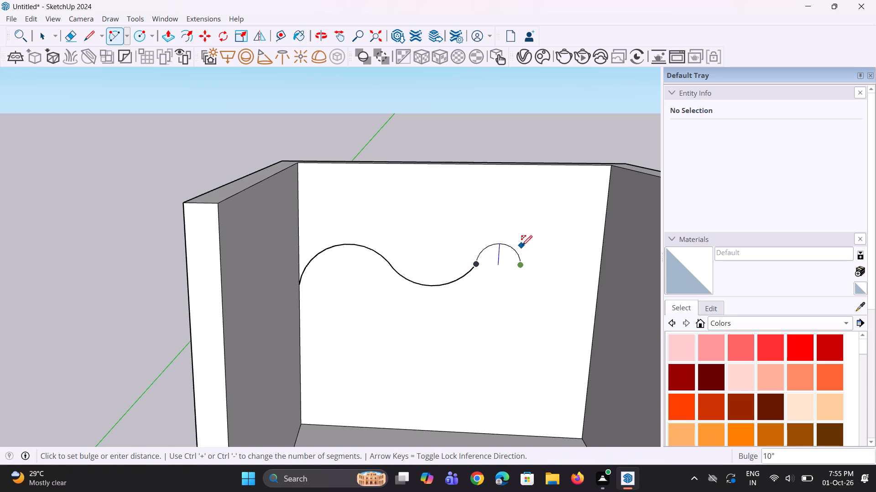
left_click(522, 246)
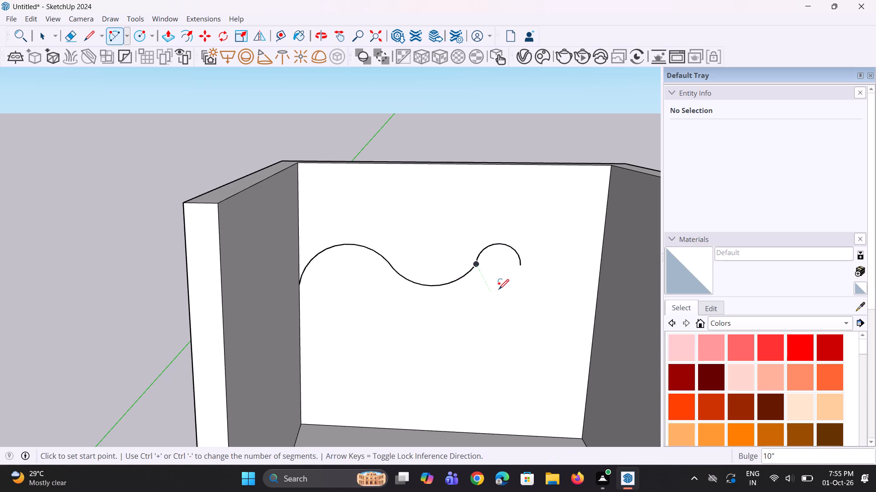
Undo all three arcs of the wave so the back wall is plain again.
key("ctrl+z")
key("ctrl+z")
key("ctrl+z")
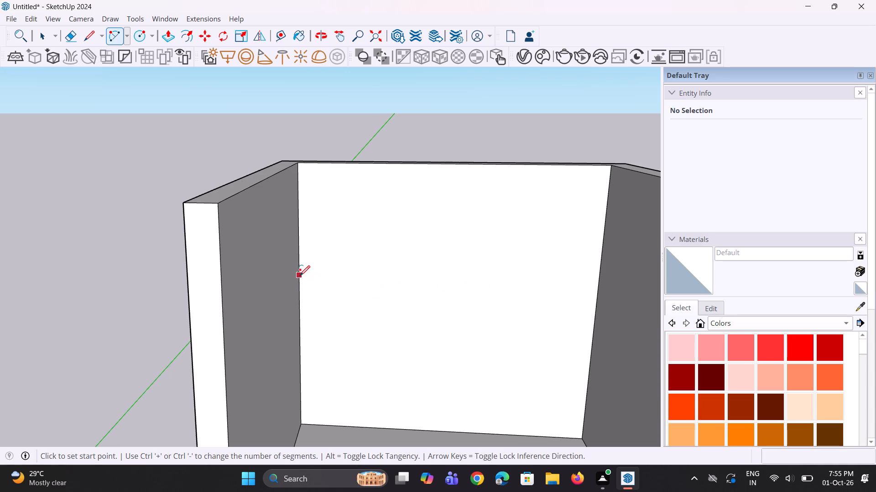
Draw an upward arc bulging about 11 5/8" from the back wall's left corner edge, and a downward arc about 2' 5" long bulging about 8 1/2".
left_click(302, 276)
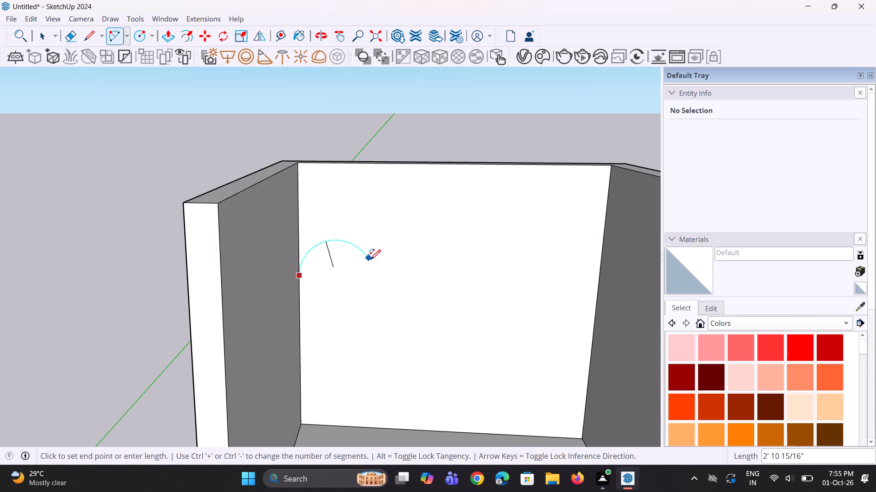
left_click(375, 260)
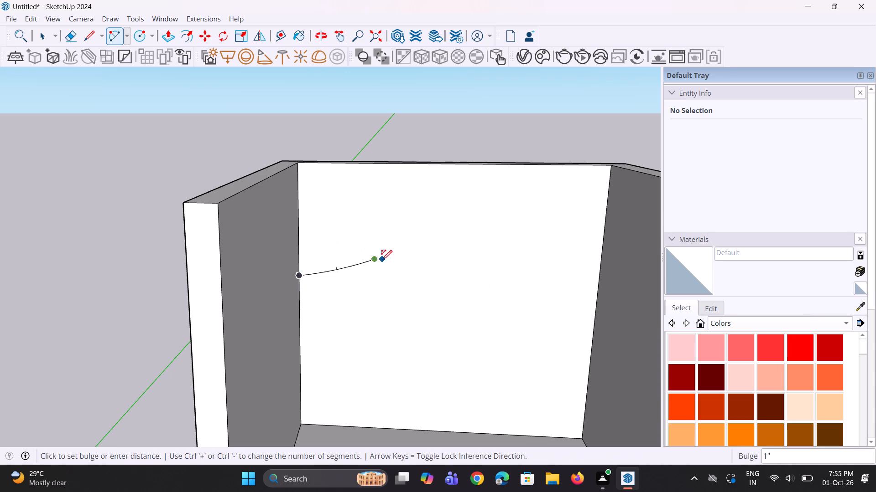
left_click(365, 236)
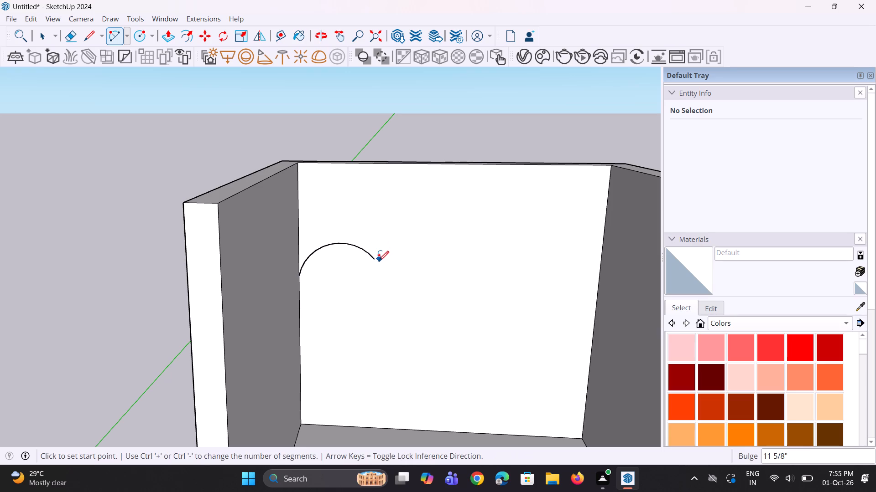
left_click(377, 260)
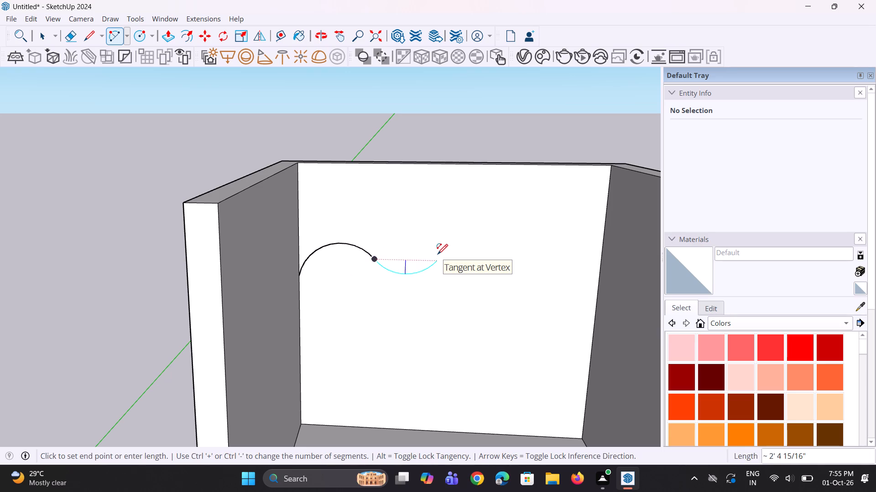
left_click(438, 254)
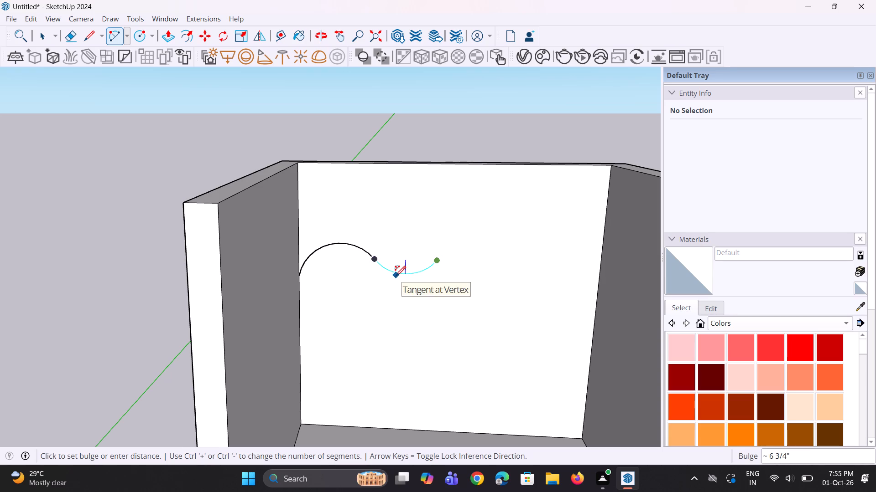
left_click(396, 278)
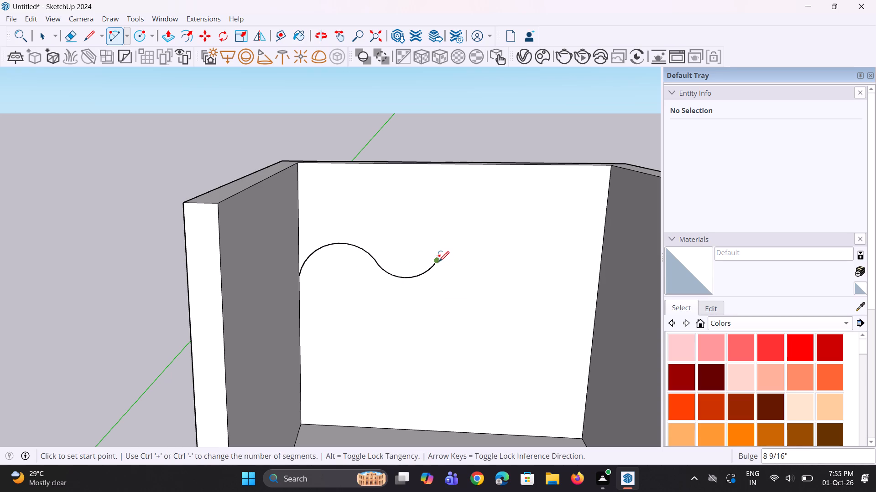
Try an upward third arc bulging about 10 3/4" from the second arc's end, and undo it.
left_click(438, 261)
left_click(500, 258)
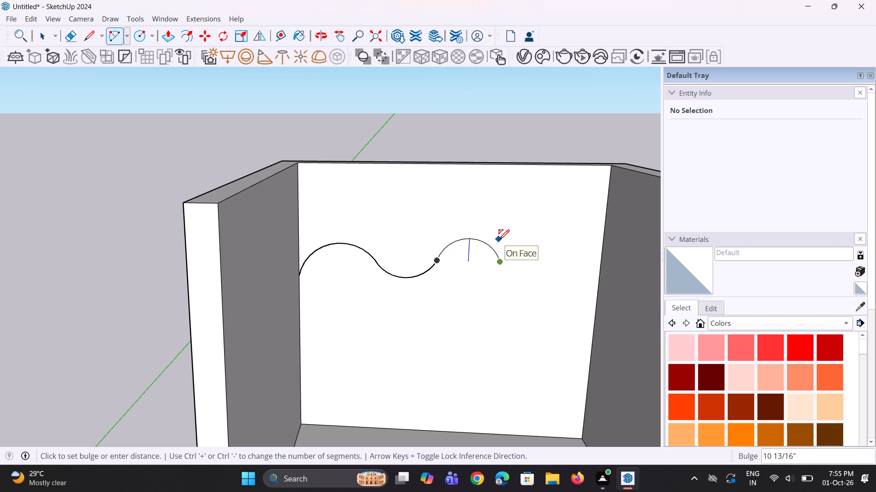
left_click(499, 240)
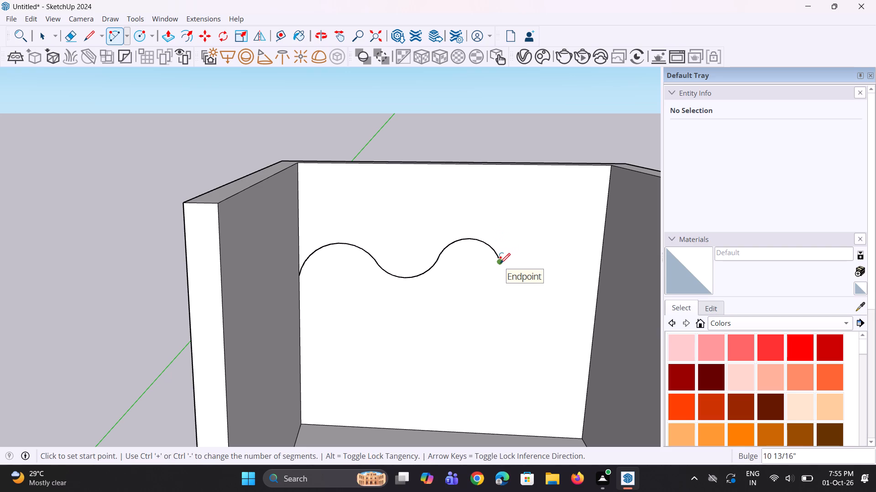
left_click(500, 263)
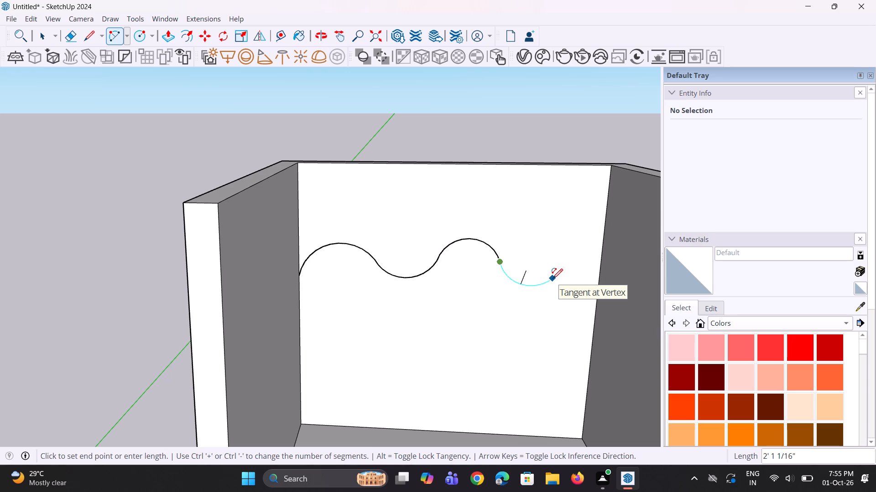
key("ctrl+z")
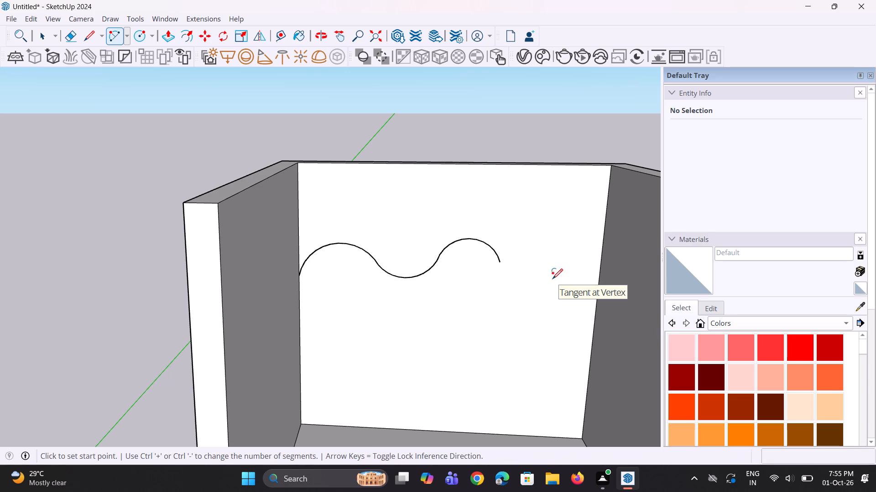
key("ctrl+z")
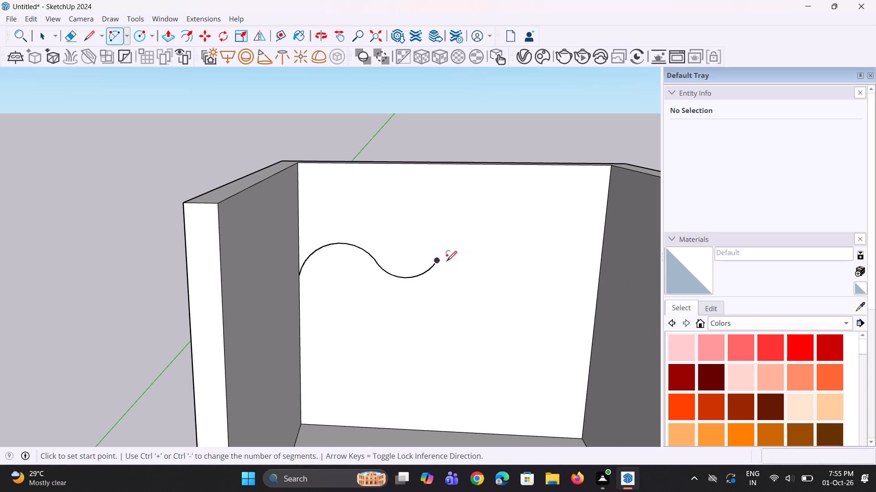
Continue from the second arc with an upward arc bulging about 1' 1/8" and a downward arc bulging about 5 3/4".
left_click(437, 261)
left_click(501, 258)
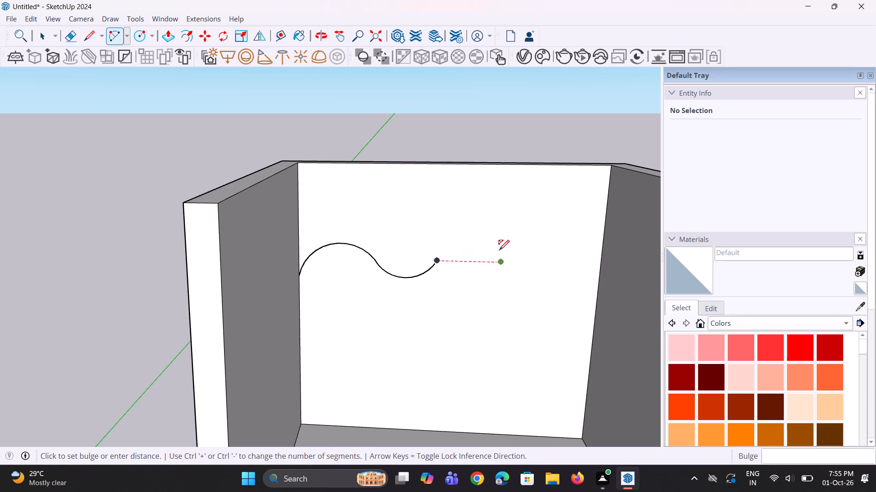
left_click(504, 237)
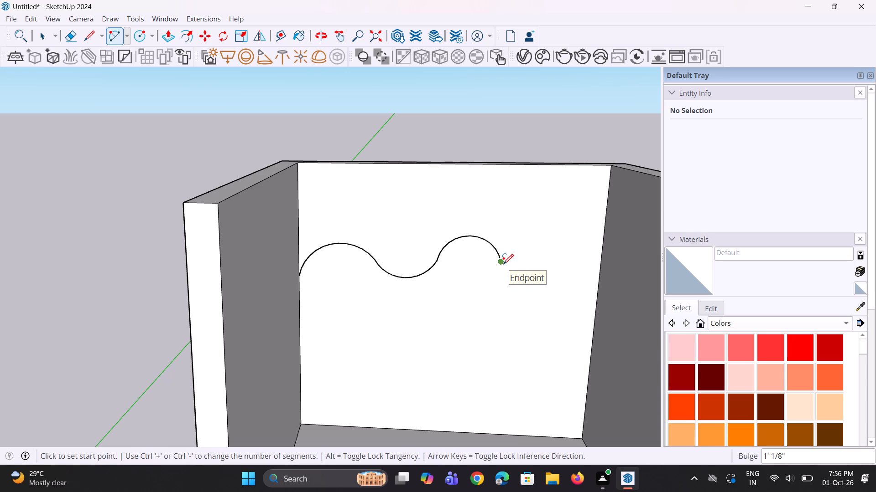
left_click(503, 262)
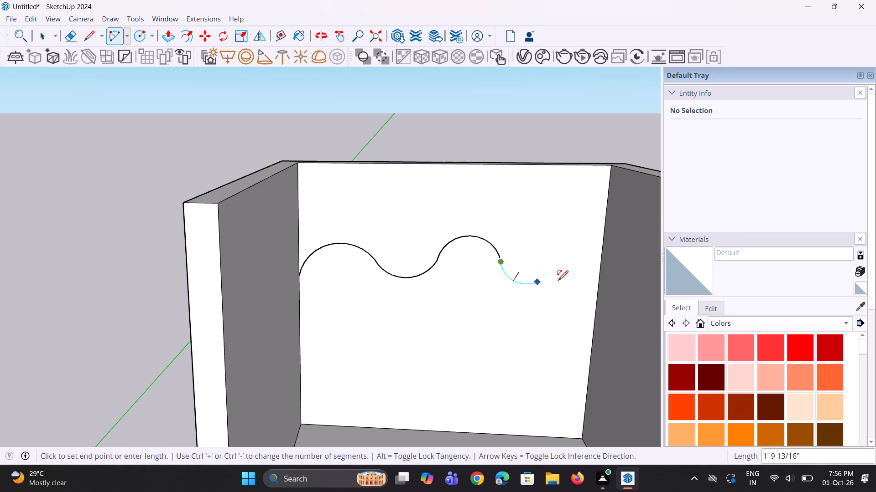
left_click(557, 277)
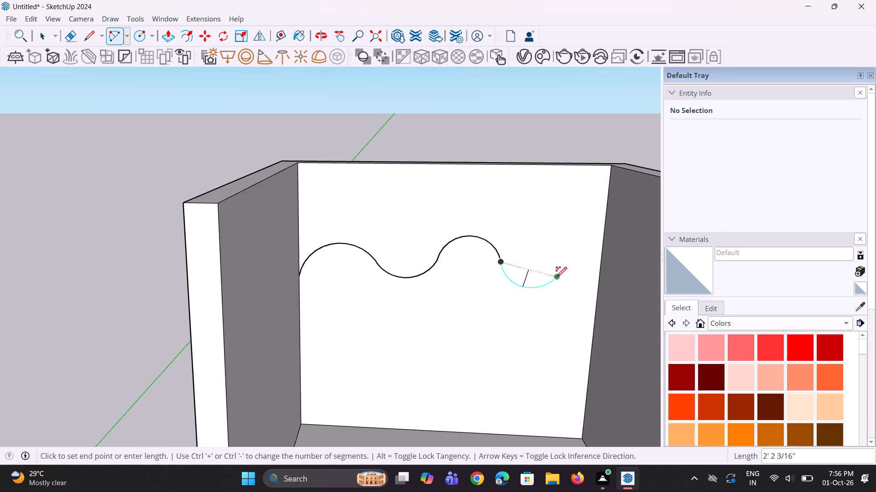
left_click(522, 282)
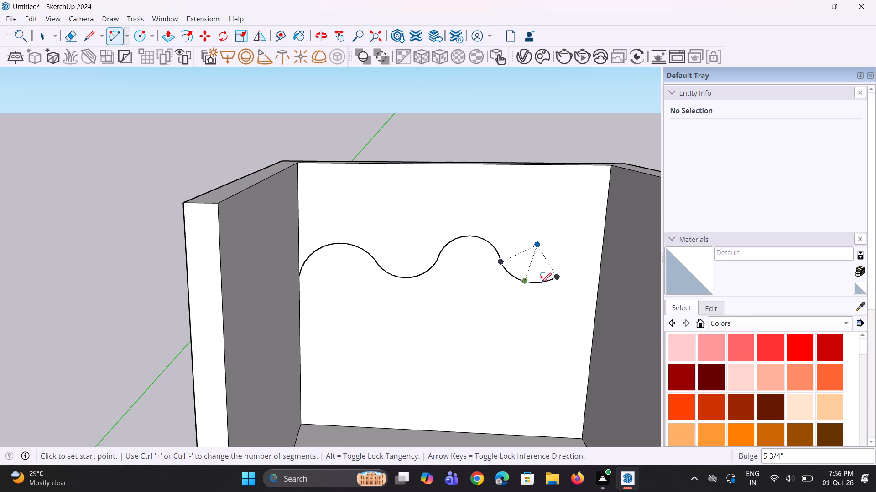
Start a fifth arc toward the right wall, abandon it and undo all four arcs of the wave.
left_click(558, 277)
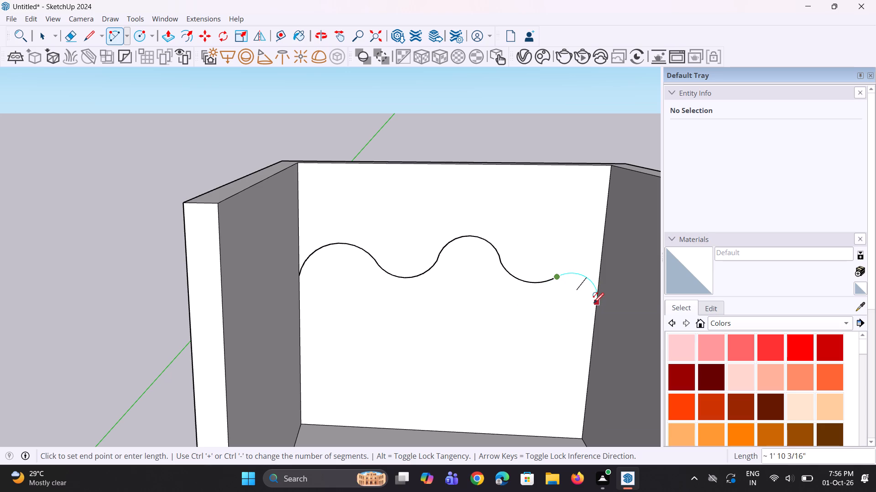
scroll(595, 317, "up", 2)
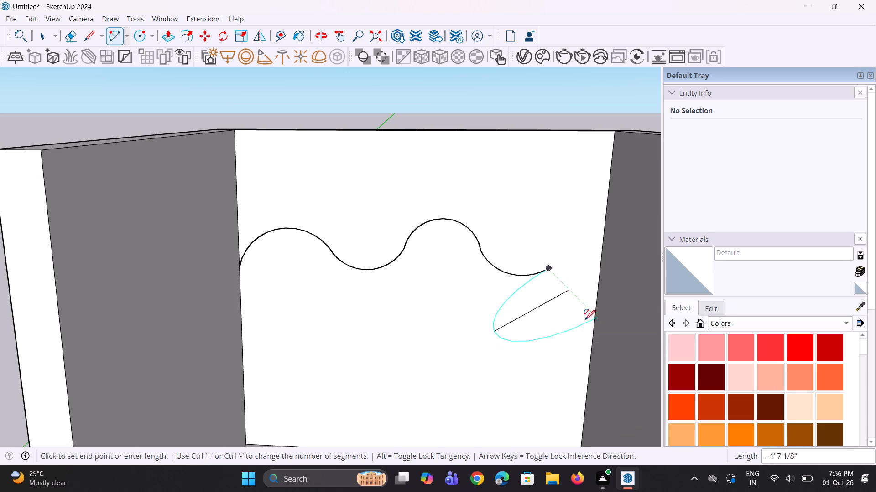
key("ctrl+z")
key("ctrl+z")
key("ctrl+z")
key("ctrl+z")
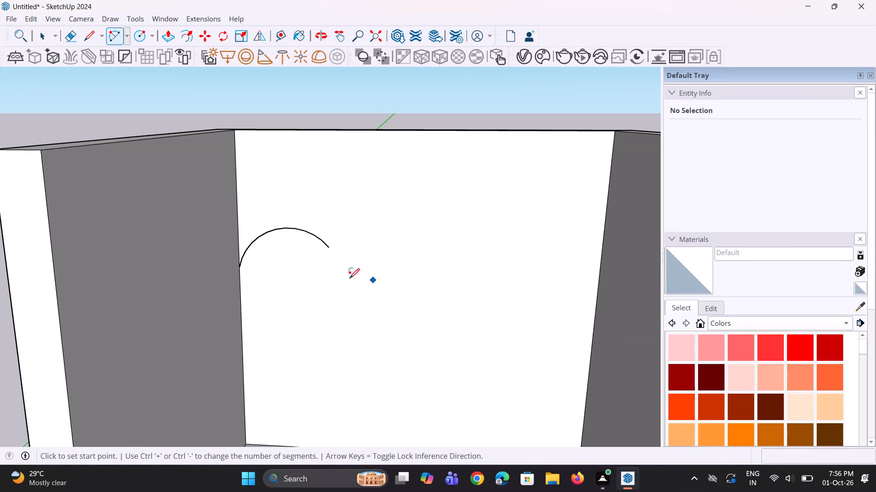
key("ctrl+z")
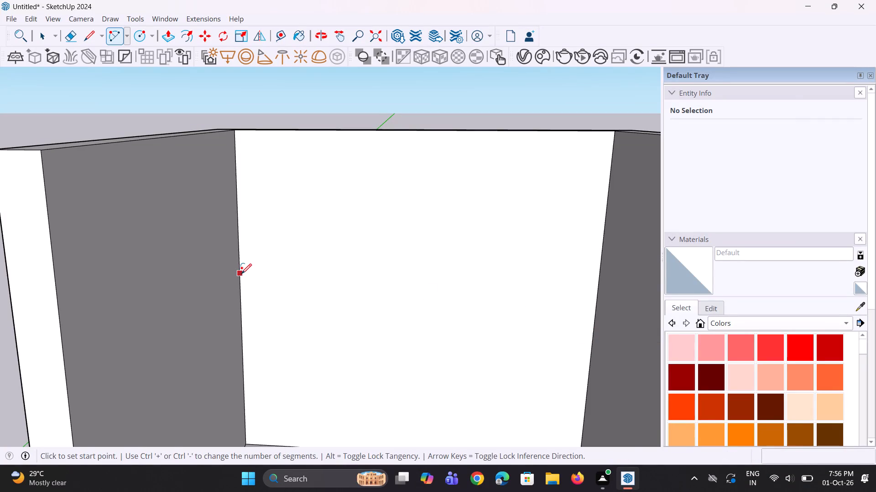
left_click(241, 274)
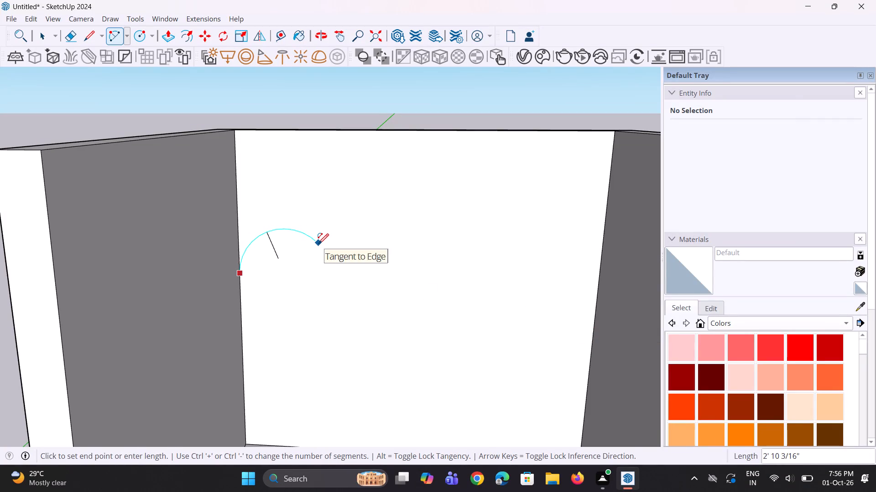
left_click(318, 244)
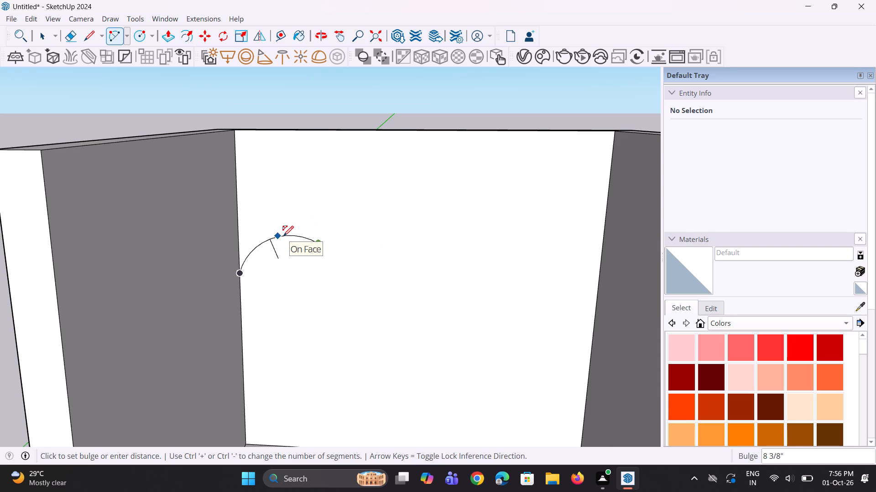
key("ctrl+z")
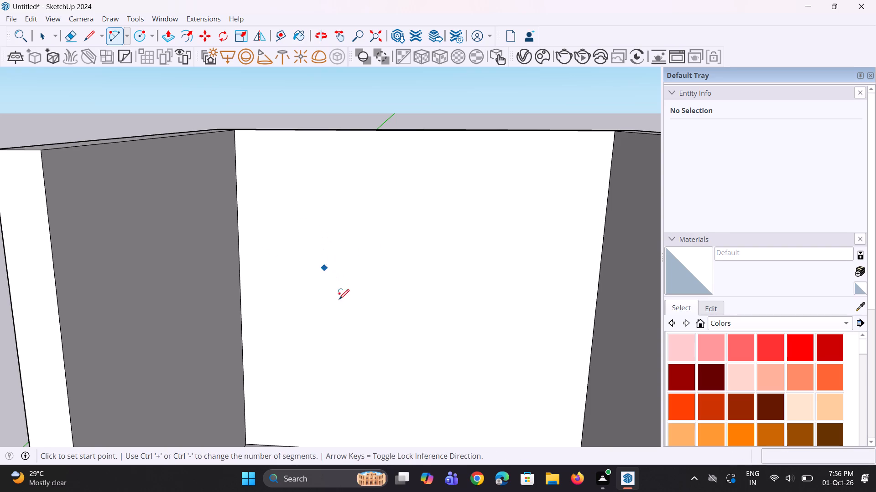
Draw an upward arc bulging about 9 5/8" from the back wall's left corner edge, and a connected downward arc bulging about 9".
left_click(240, 271)
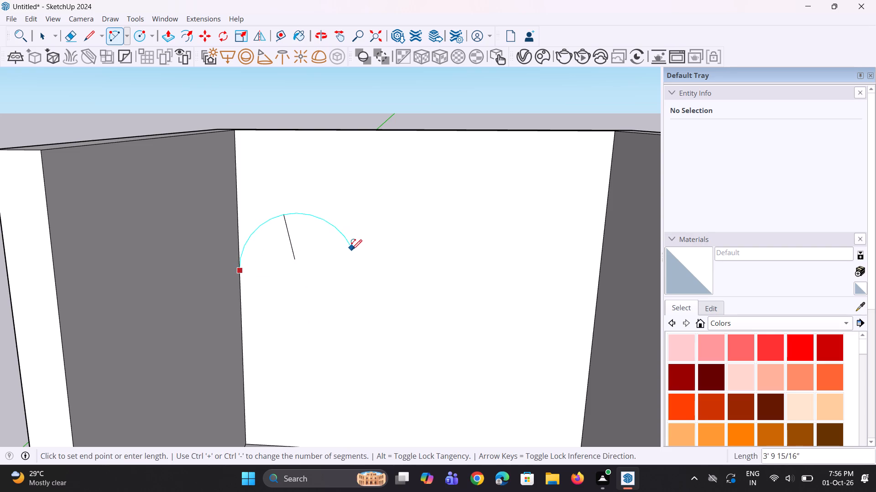
left_click(361, 246)
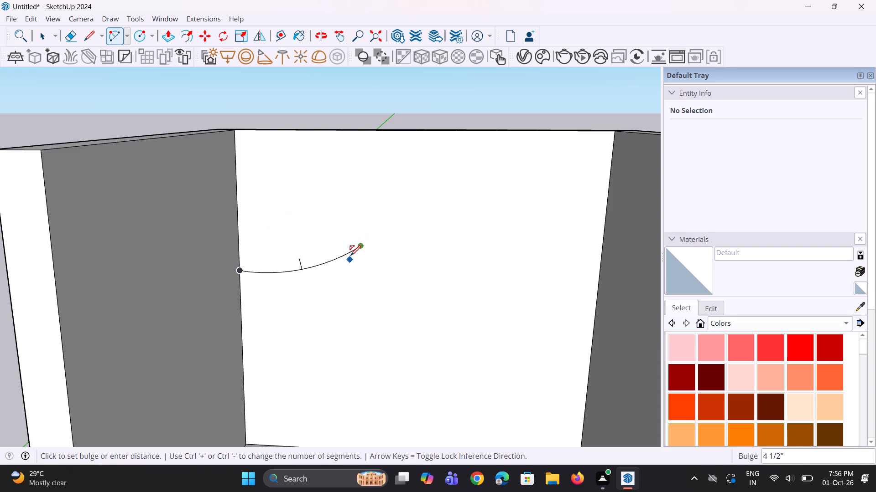
left_click(349, 224)
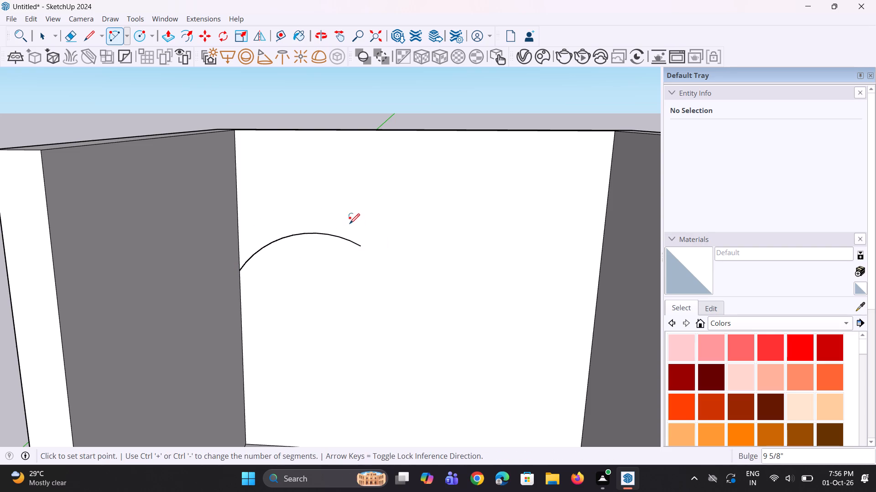
left_click(360, 248)
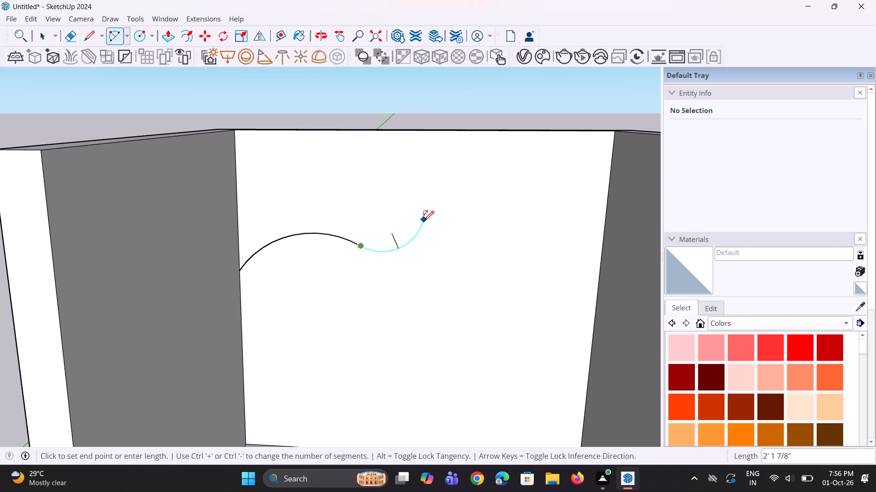
left_click(424, 224)
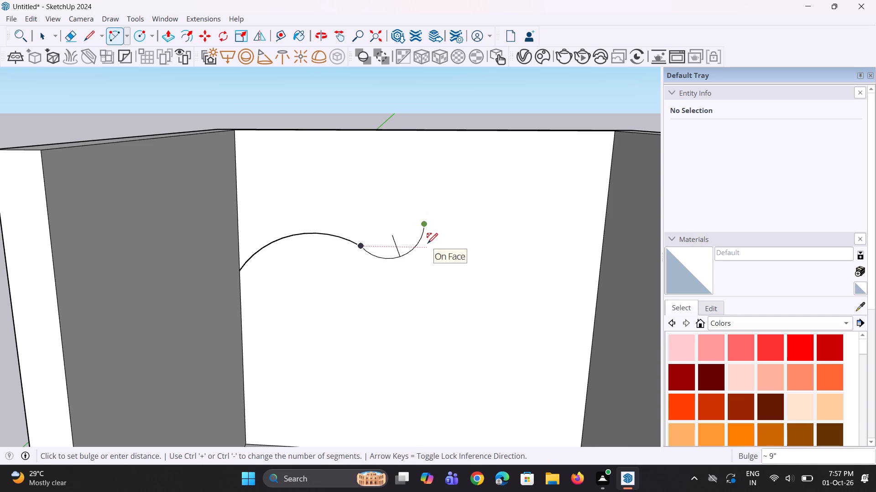
left_click(427, 245)
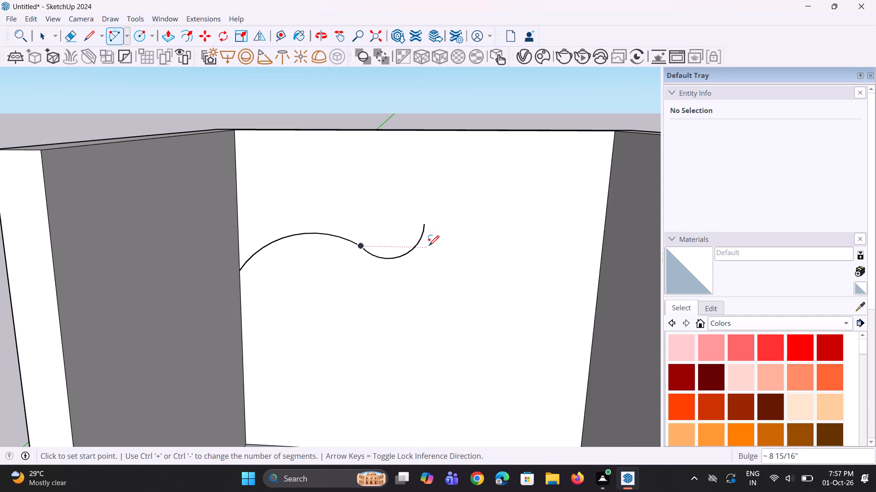
Draw an upward third arc bulging about 9 1/2" from the second arc's end.
left_click(425, 226)
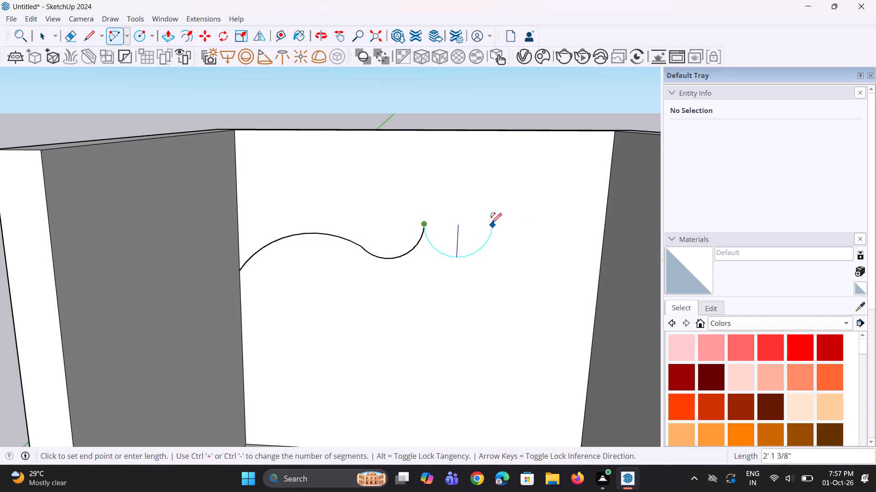
left_click(485, 221)
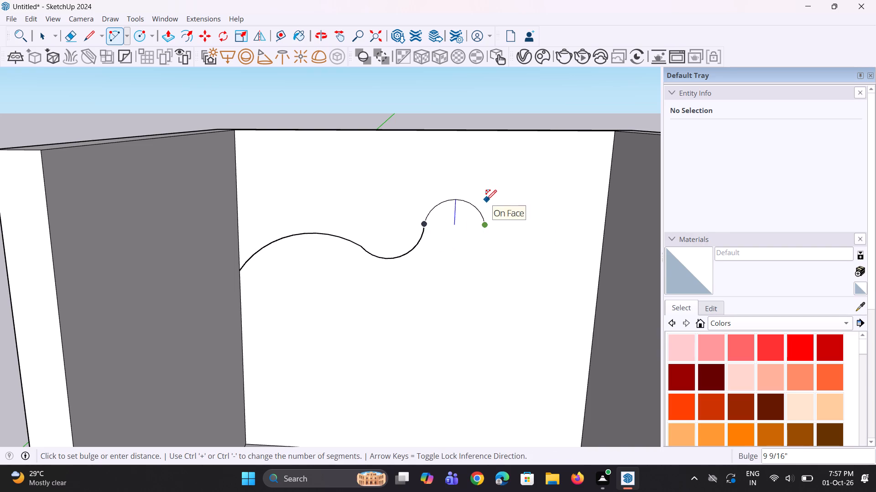
left_click(486, 200)
Draw a connected downward fourth arc with a chord of about 2' 1 7/8" from the third arc's end.
left_click(486, 226)
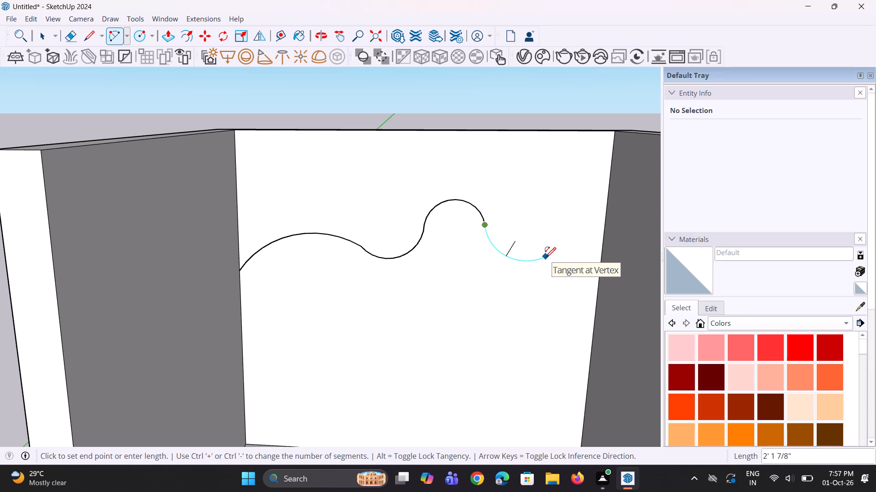
left_click(545, 257)
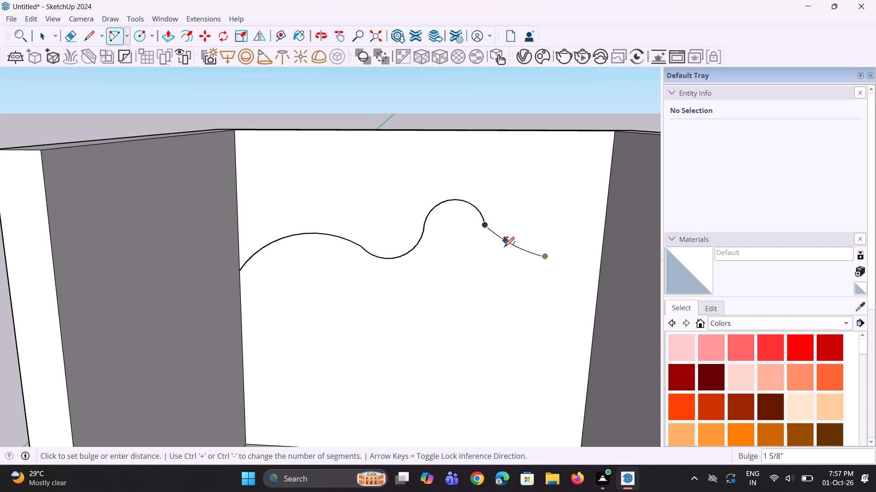
middle_click_drag(515, 266, 473, 280)
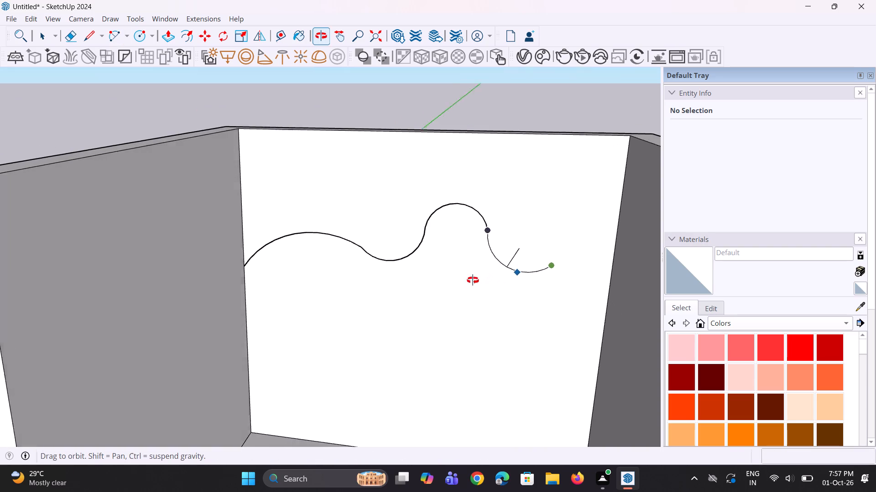
middle_click_drag(473, 280, 470, 281)
left_click(470, 281)
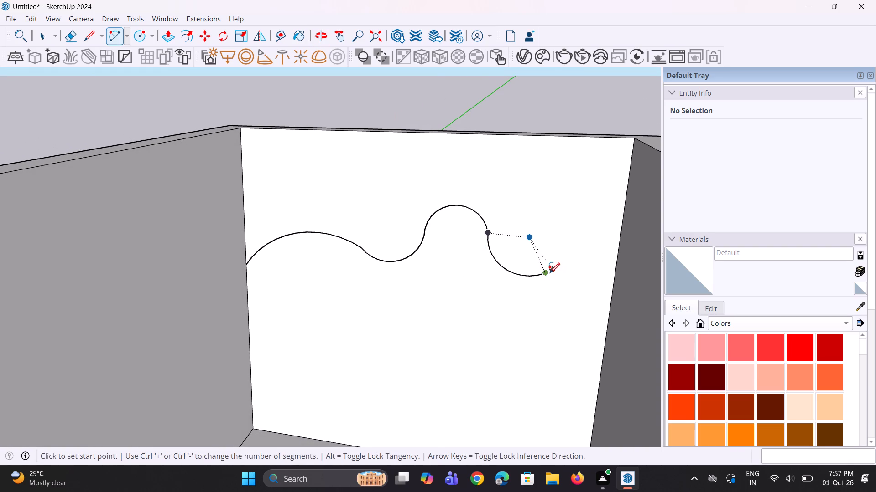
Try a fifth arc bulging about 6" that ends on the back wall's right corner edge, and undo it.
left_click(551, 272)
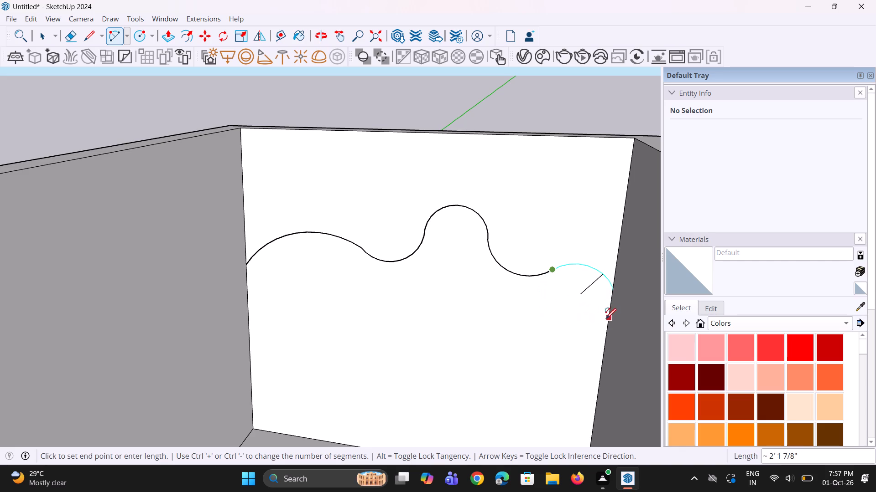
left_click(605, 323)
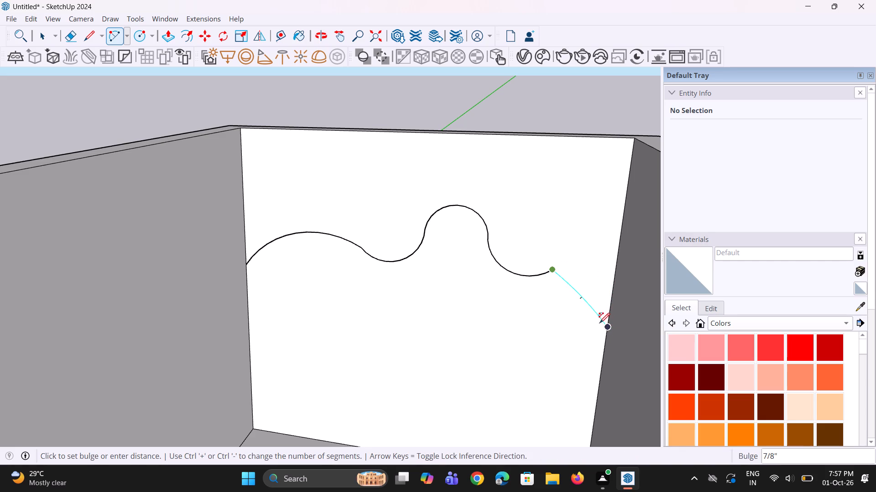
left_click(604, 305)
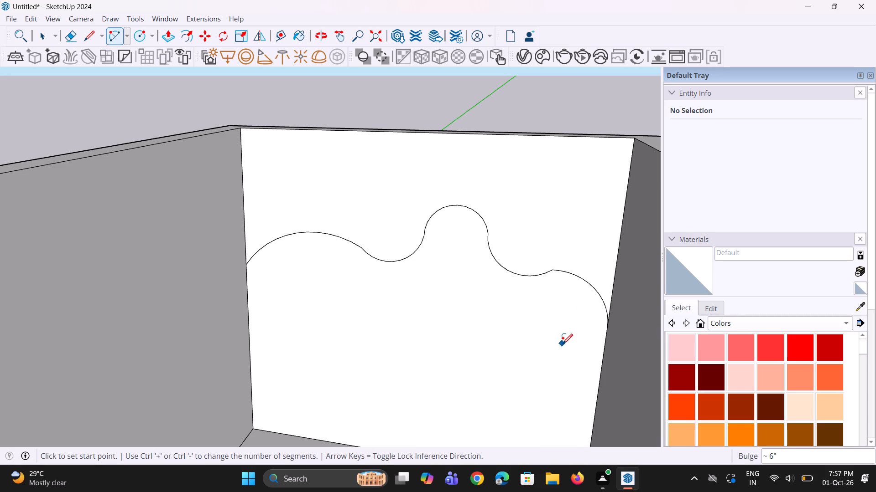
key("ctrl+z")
Draw an upward fifth arc bulging about 8 3/4" from the fourth arc's end, ending just short of the right wall.
left_click(553, 270)
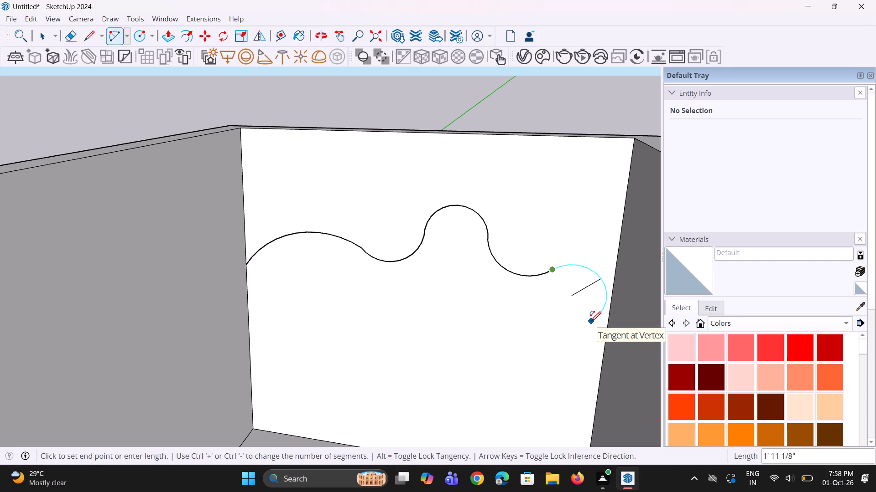
left_click(597, 320)
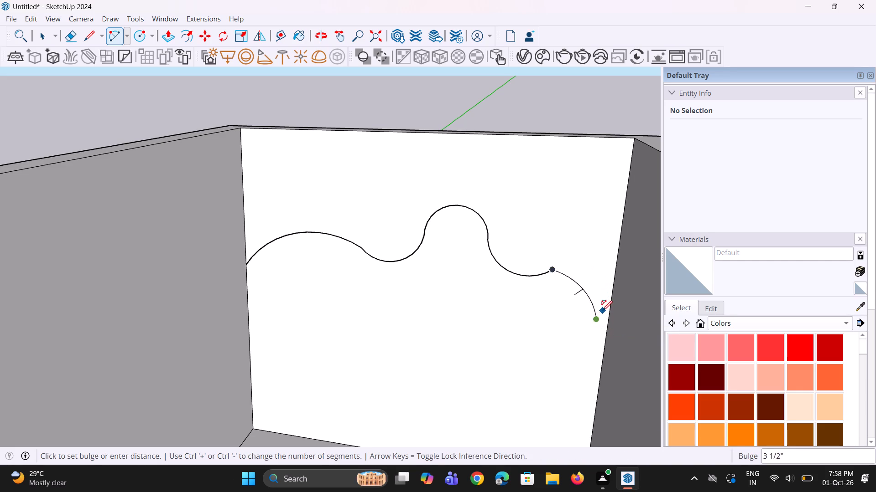
left_click(609, 300)
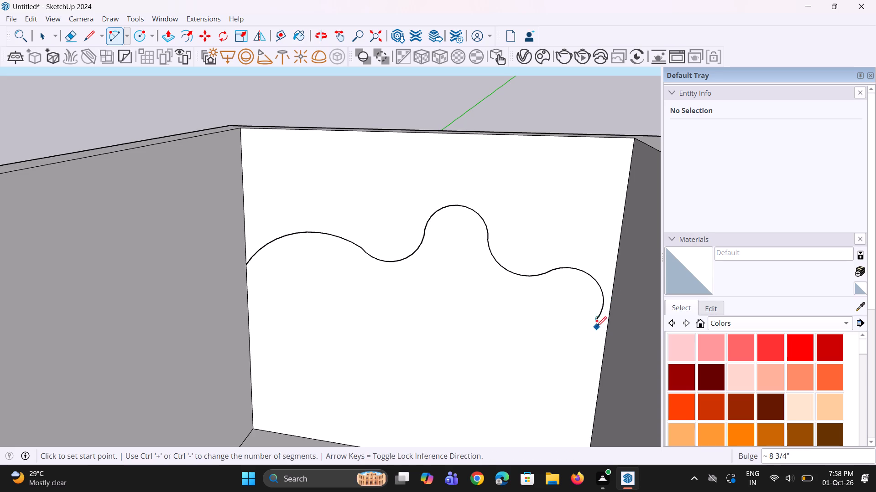
left_click(596, 322)
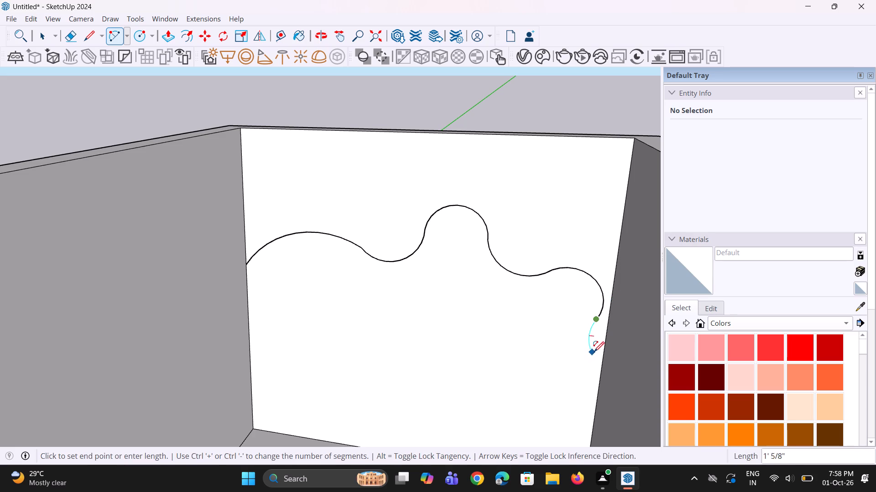
key("space")
Erase the wave's first arc, the one touching the back wall's left corner edge.
scroll(551, 333, "down", 7)
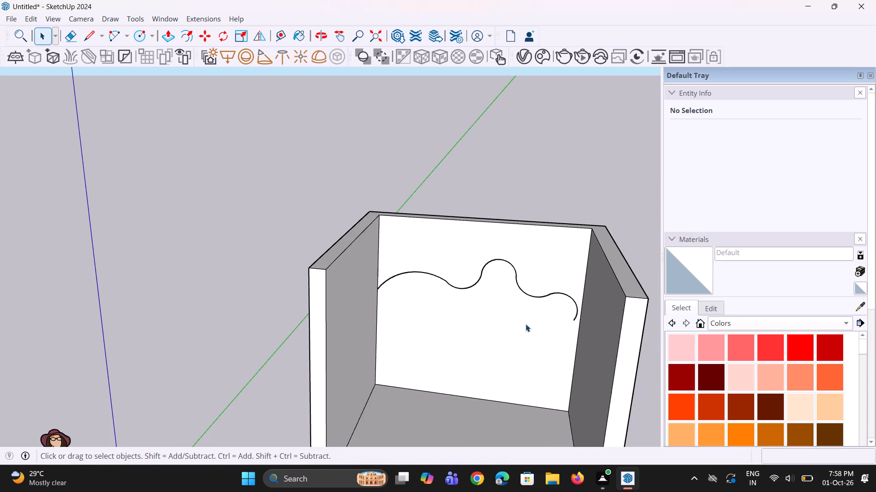
scroll(396, 289, "up", 7)
key("e")
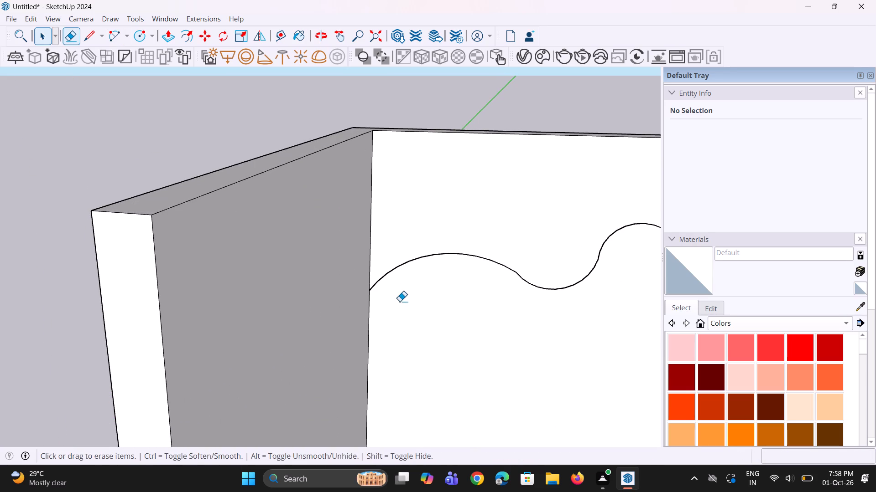
left_click(379, 280)
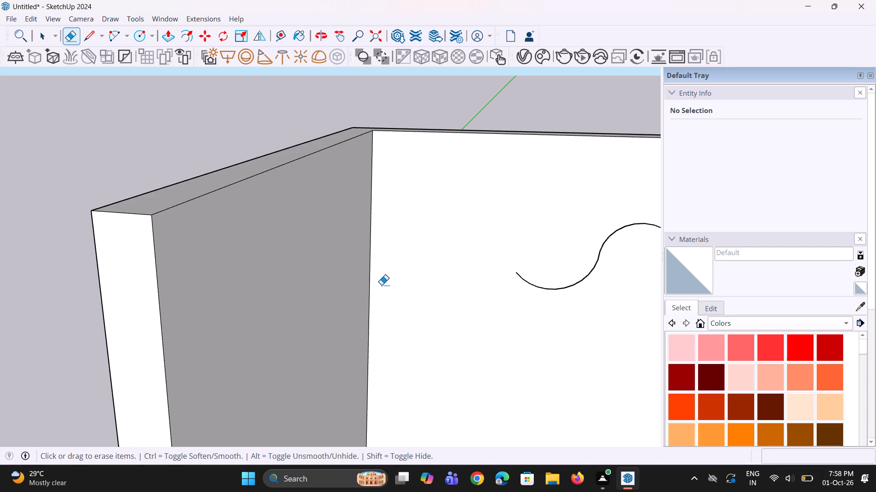
key("space")
Redraw the first arc from the second arc's open end to just short of the left wall, bulging upward about 9".
key("a")
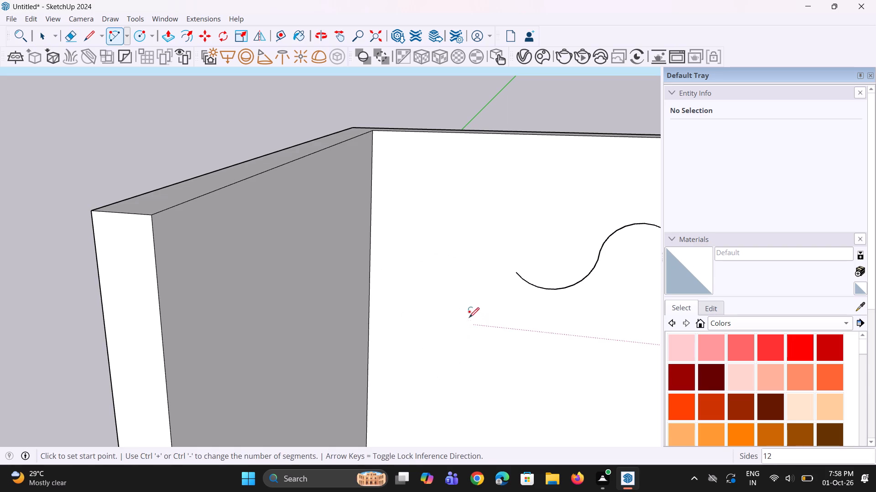
left_click(516, 273)
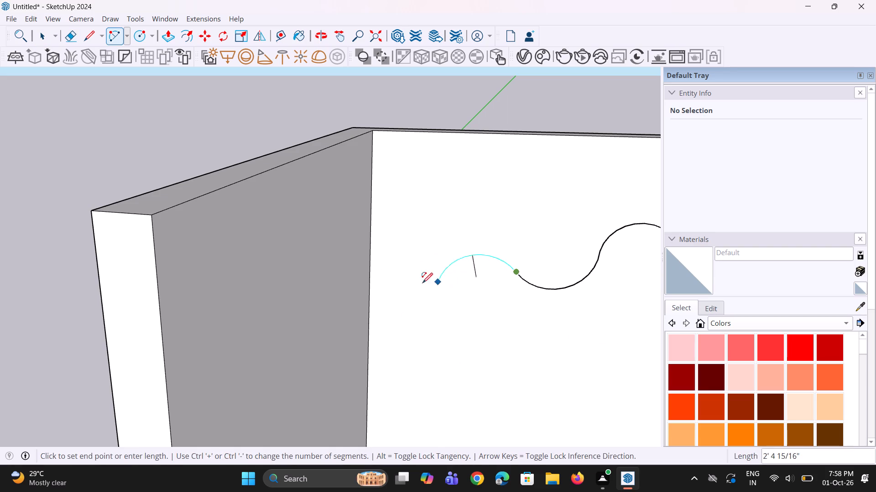
left_click(388, 289)
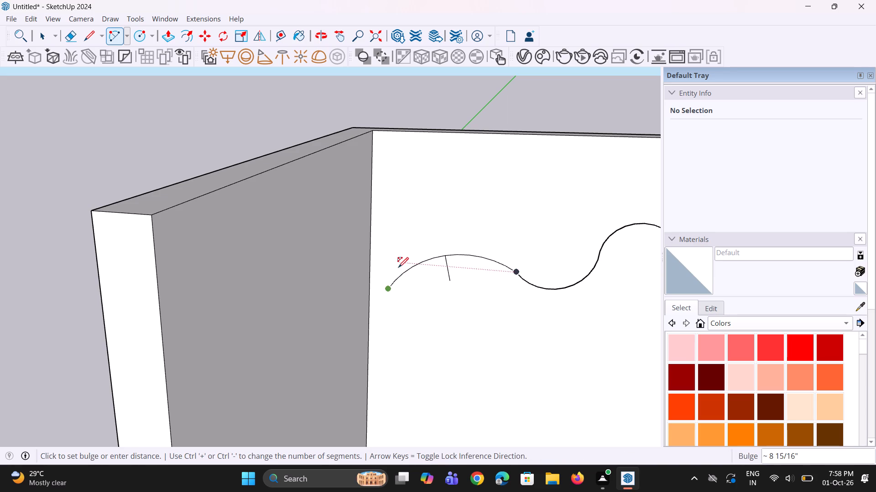
left_click(398, 264)
Draw a vertical line about 6' 6" long from the wave's left end down to the back wall's floor edge.
scroll(403, 313, "down", 8)
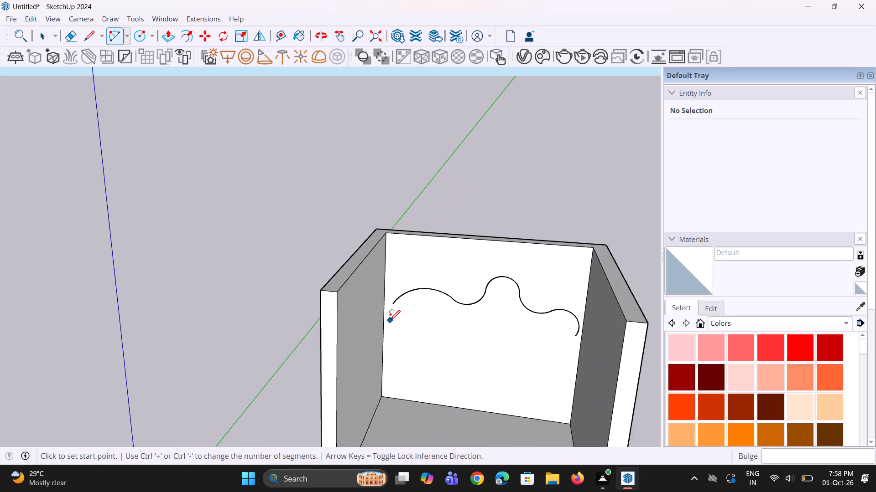
middle_click_drag(400, 331, 428, 303)
scroll(410, 348, "up", 2)
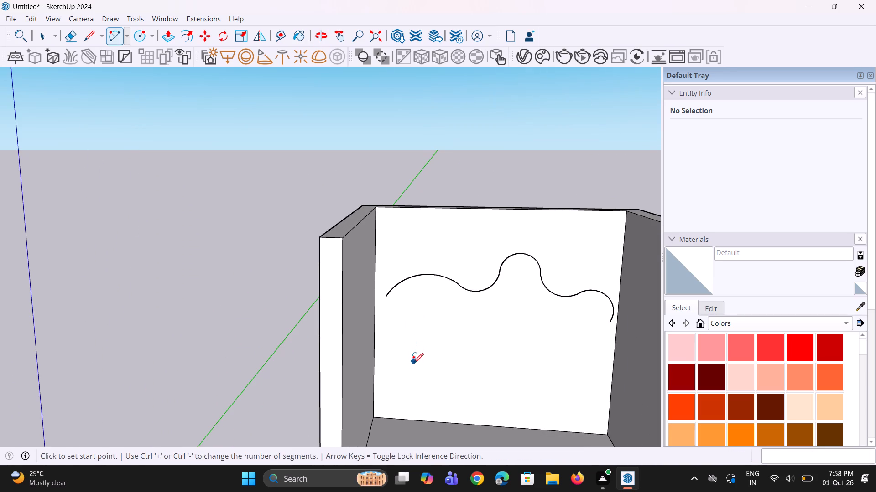
key("l")
scroll(391, 352, "up", 3)
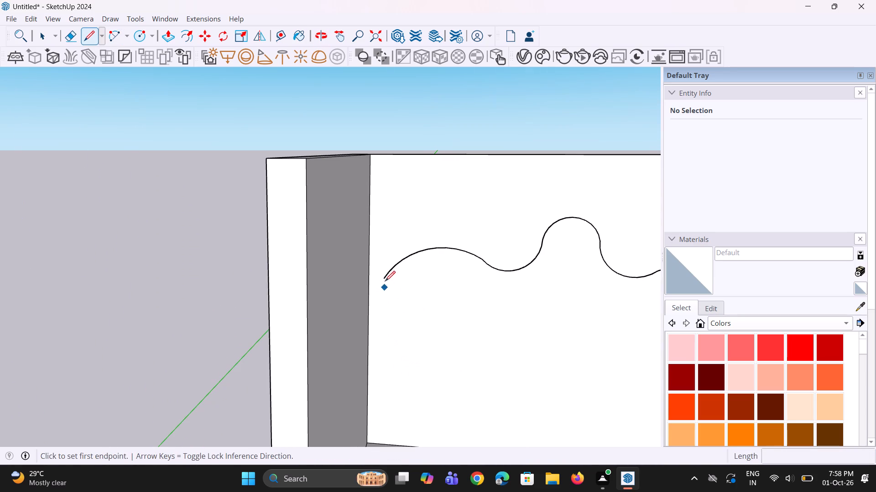
left_click(383, 279)
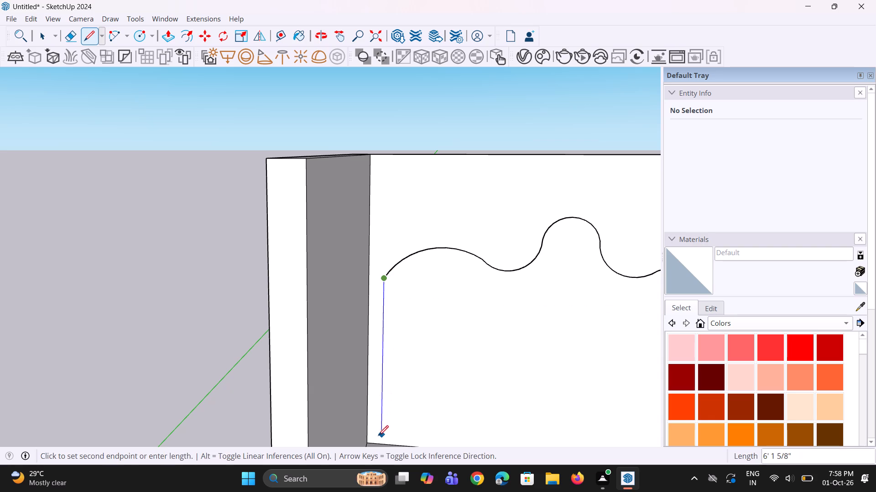
left_click(377, 442)
scroll(380, 428, "down", 6)
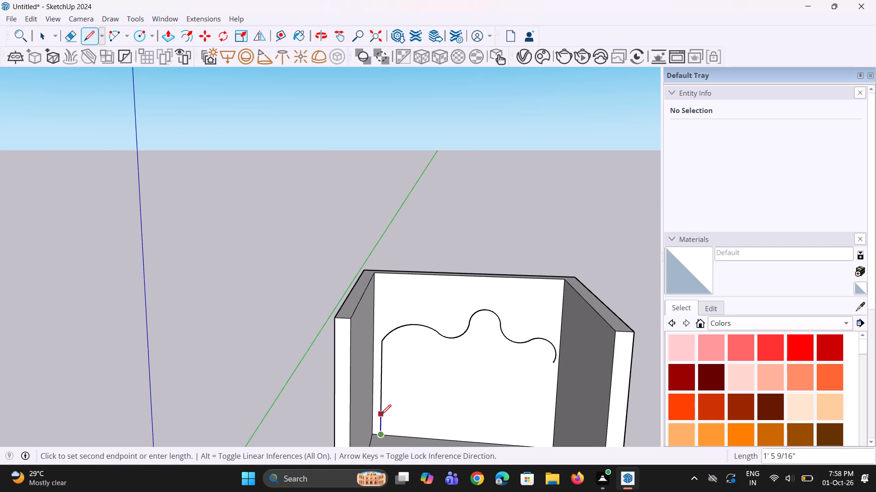
key("space")
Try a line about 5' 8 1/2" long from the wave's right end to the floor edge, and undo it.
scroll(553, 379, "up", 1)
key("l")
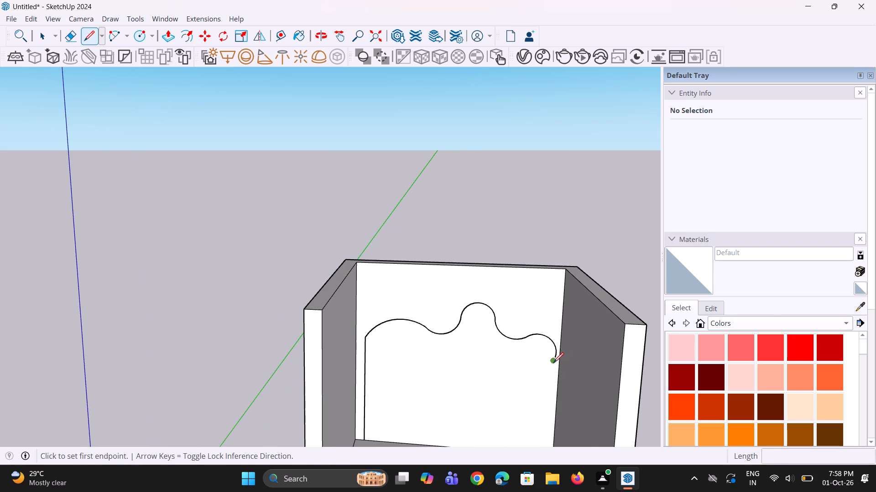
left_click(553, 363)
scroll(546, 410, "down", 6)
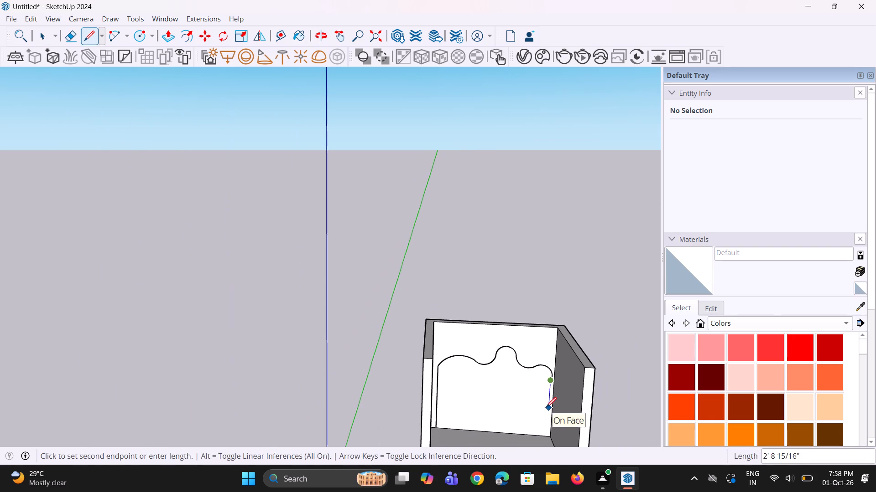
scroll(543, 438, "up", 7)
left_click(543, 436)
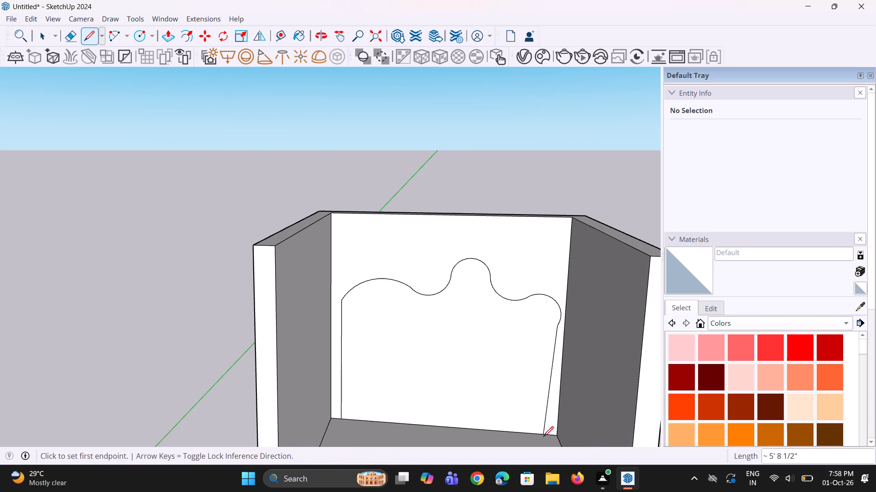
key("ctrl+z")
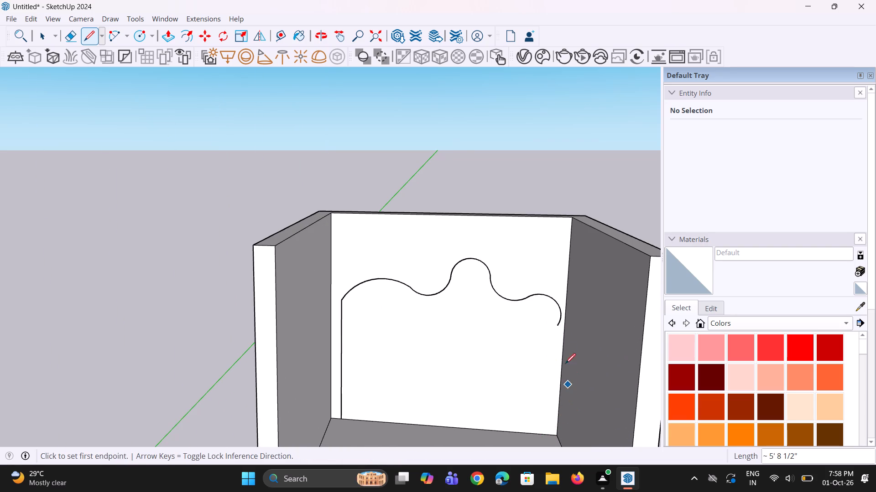
Draw a line about 5' 8 3/8" long from the wave's right end down to the back wall's floor edge.
left_click(556, 328)
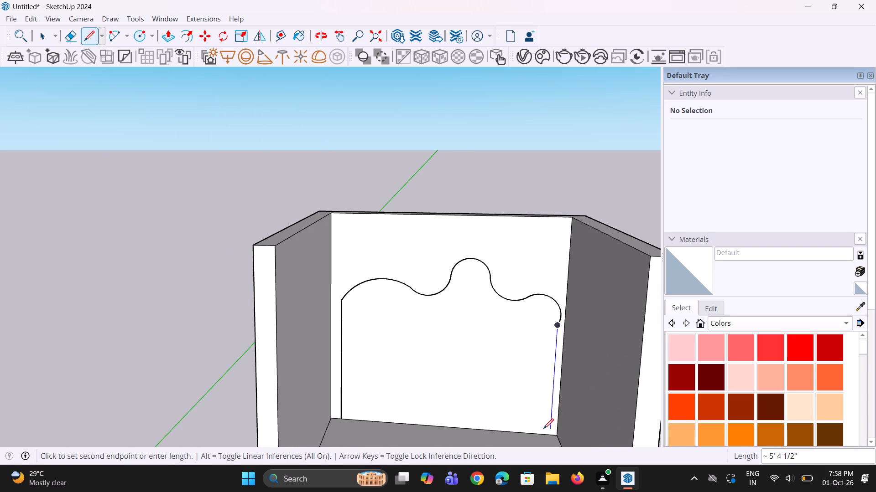
left_click(546, 435)
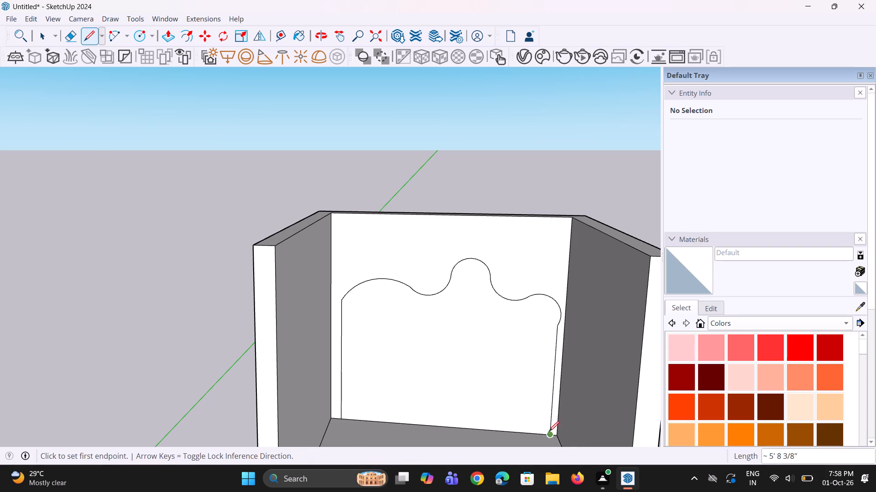
scroll(551, 424, "down", 3)
key("space")
key("space")
Move the outline's left vertical line 2" along the floor edge toward the left wall and clear the selection.
scroll(362, 402, "up", 4)
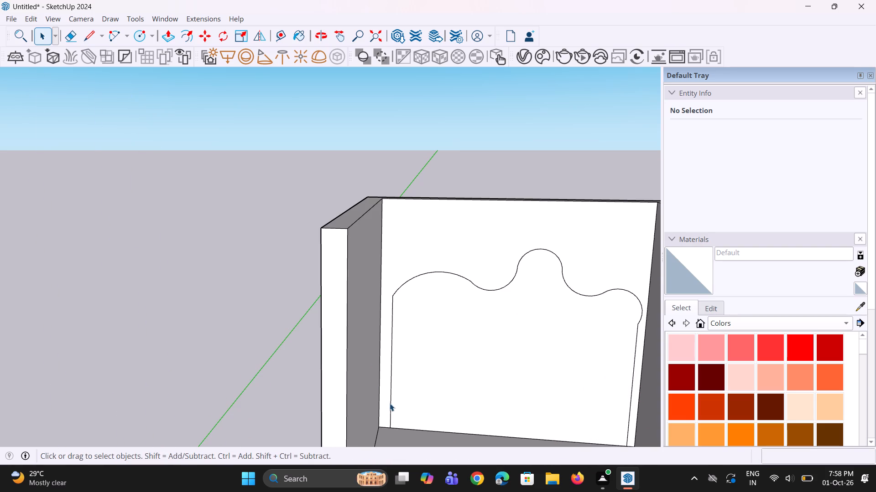
left_click(391, 403)
scroll(391, 418, "up", 3)
scroll(390, 388, "down", 7)
scroll(391, 432, "up", 5)
key("m")
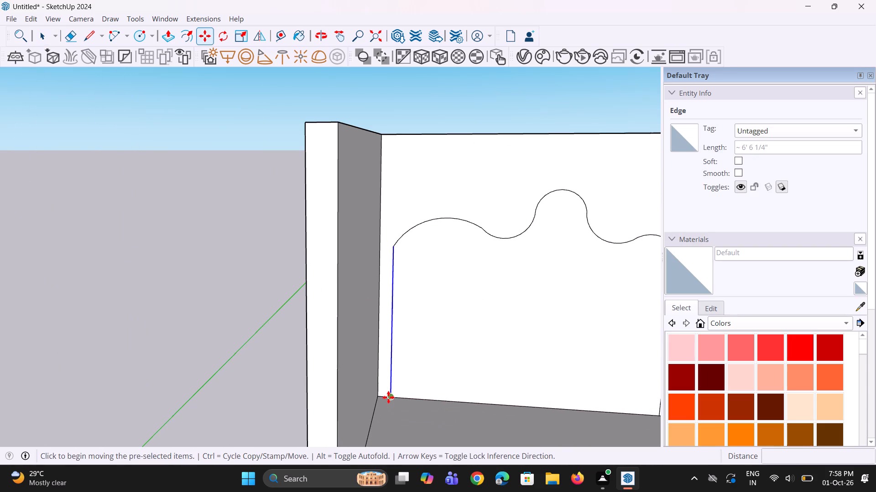
left_click(388, 397)
left_click(386, 396)
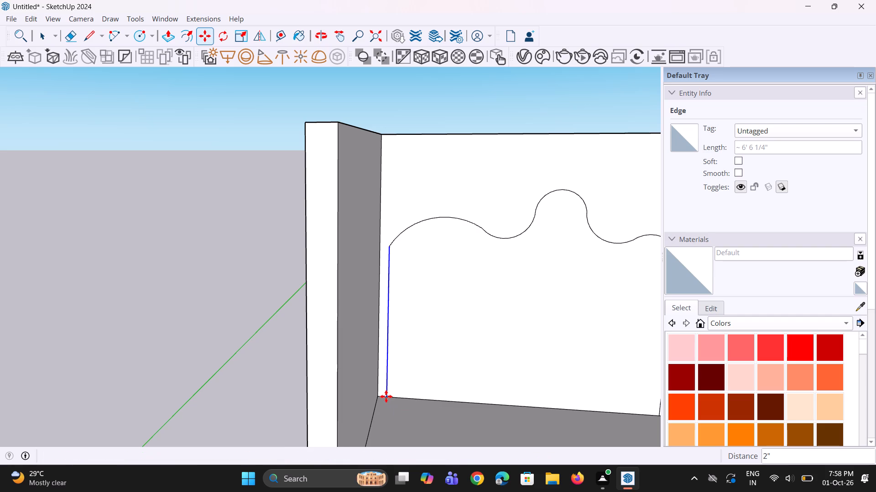
key("space")
scroll(389, 414, "down", 6)
key("space")
left_click(605, 225)
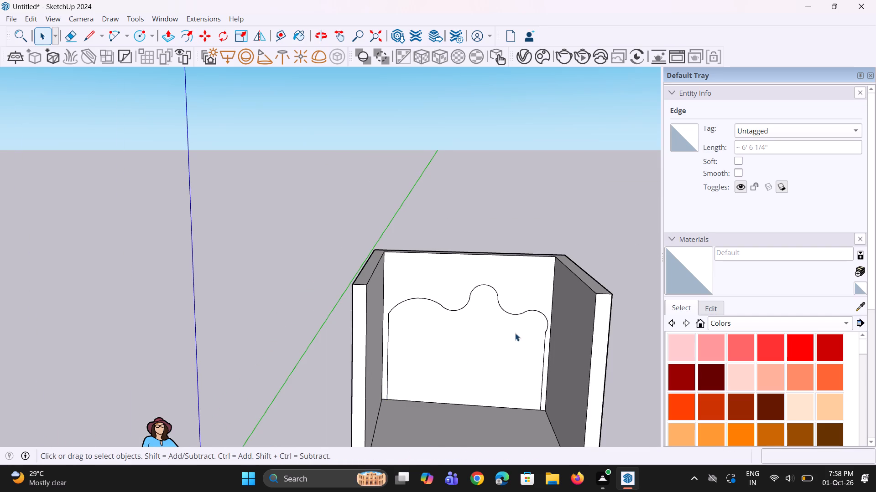
Push/Pull the back wall's face above and around the wavy outline 3" forward into the room.
scroll(452, 373, "up", 2)
scroll(452, 367, "down", 3)
middle_click_drag(476, 359, 431, 351)
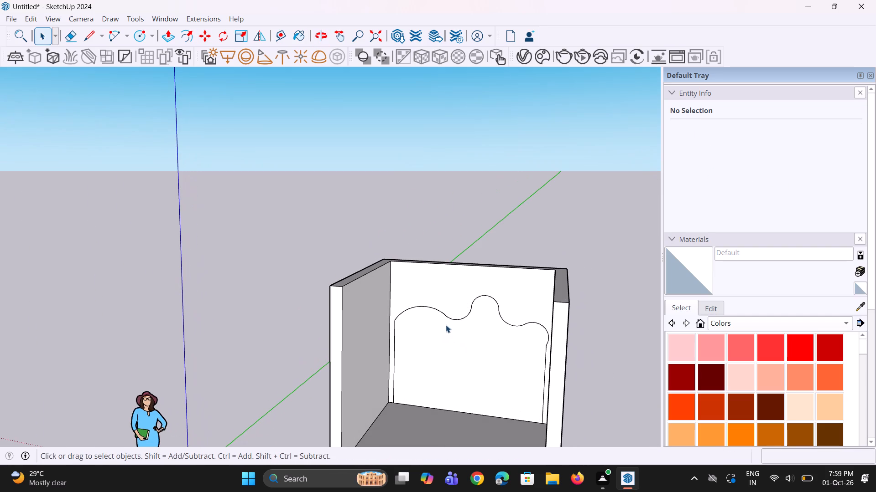
key("p")
left_click(451, 287)
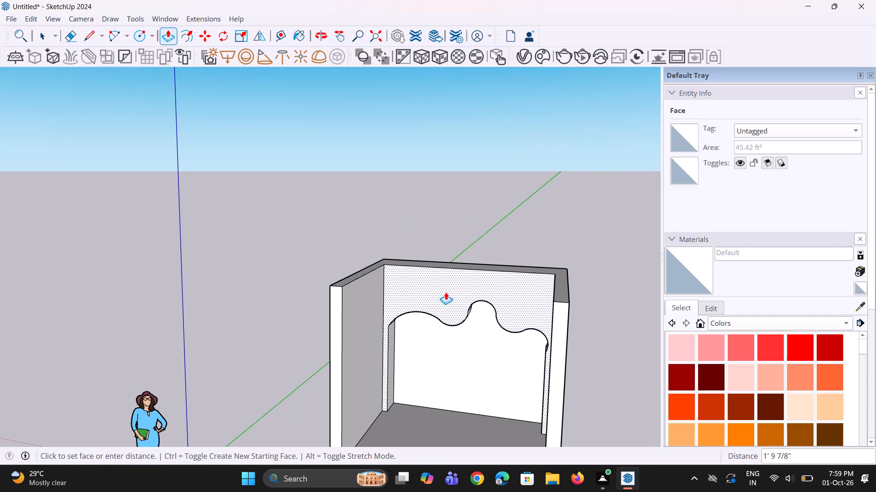
middle_click_drag(451, 288, 448, 318)
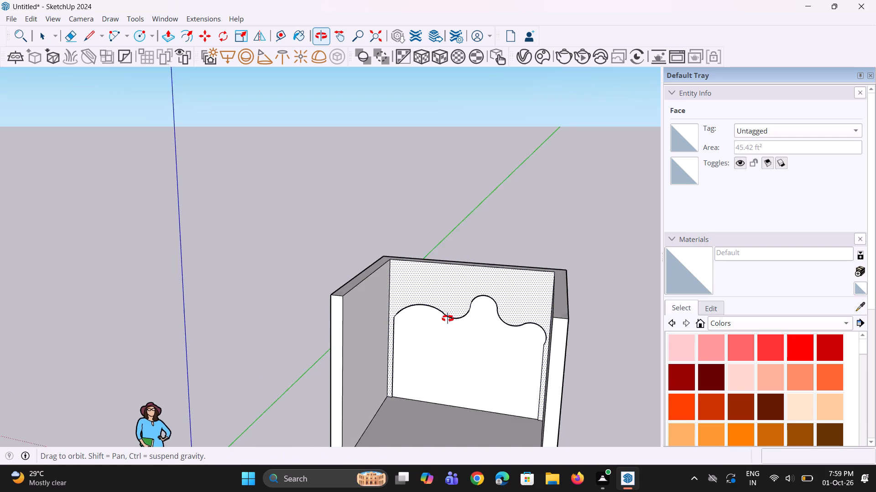
middle_click_drag(448, 318, 421, 373)
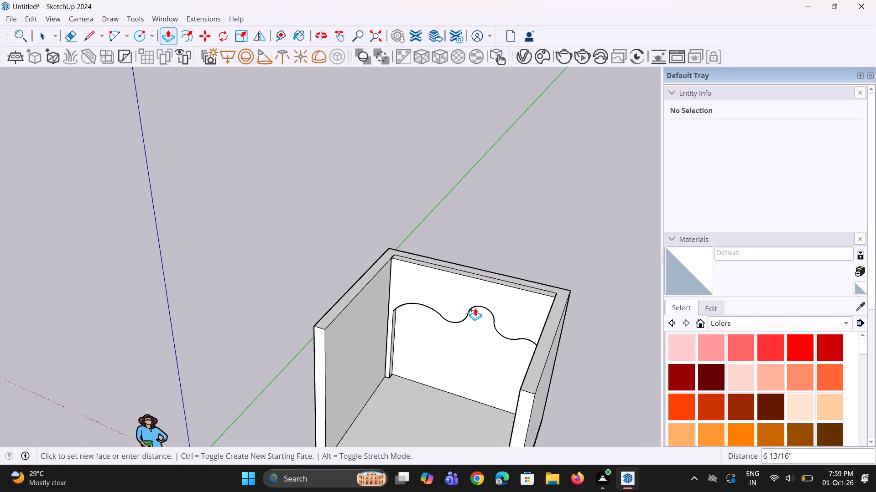
key("2")
key("BackSpace")
type("3\"")
key("Return")
middle_click_drag(475, 308, 474, 308)
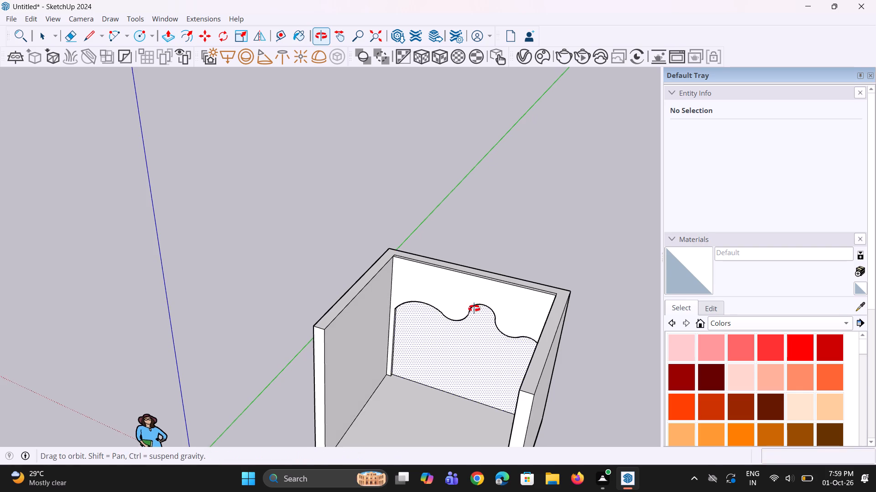
middle_click_drag(474, 308, 434, 302)
key("space")
key("space")
Select the rear vertical edge at the left end of the recessed wavy outline.
middle_click_drag(449, 358, 509, 314)
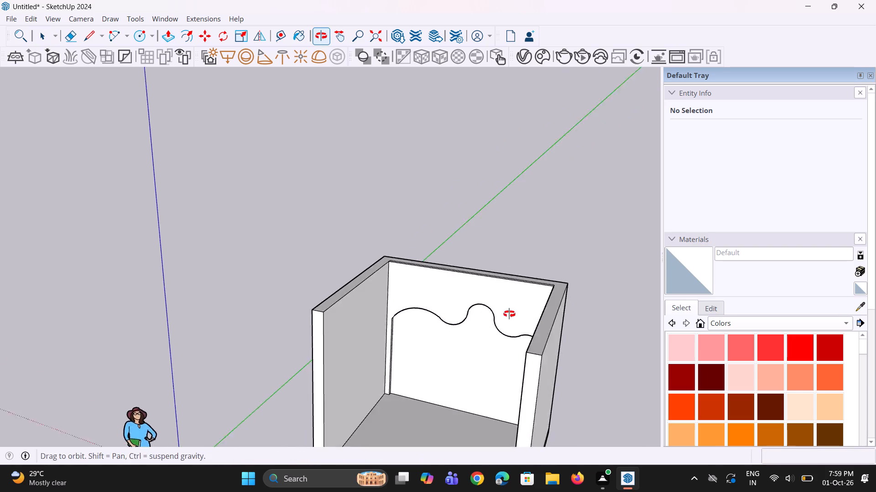
middle_click_drag(509, 314, 510, 314)
scroll(406, 376, "up", 9)
middle_click_drag(409, 323, 435, 319)
key("l")
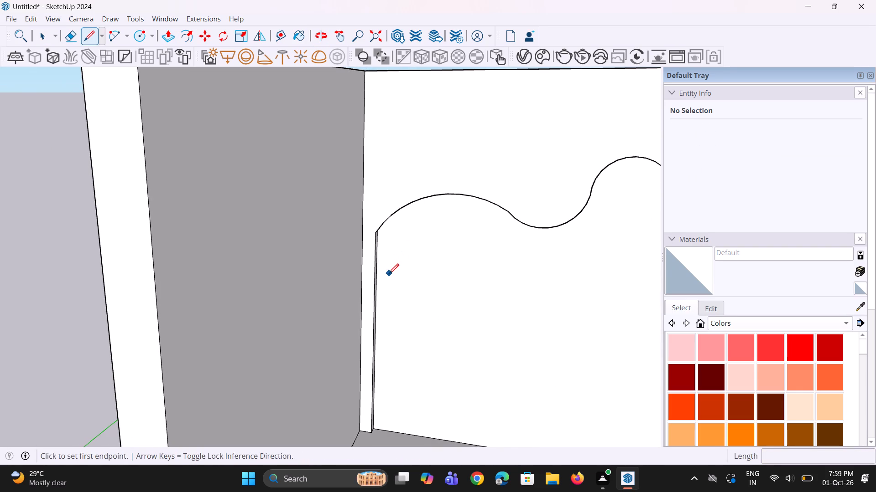
key("space")
left_click(377, 274)
middle_click_drag(417, 350, 366, 313)
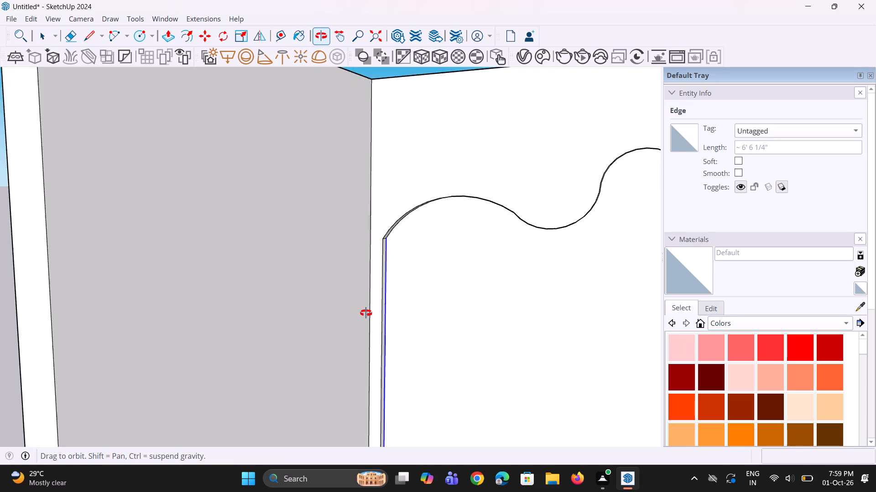
middle_click_drag(366, 313, 431, 334)
scroll(432, 334, "down", 1)
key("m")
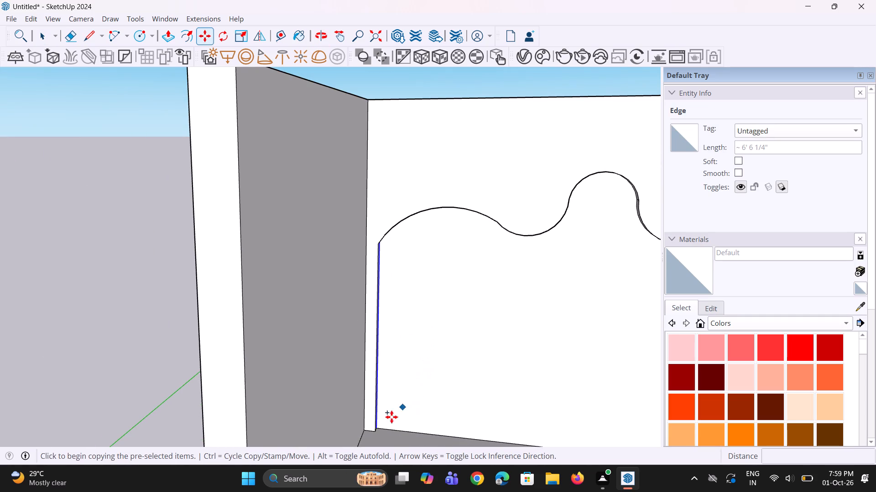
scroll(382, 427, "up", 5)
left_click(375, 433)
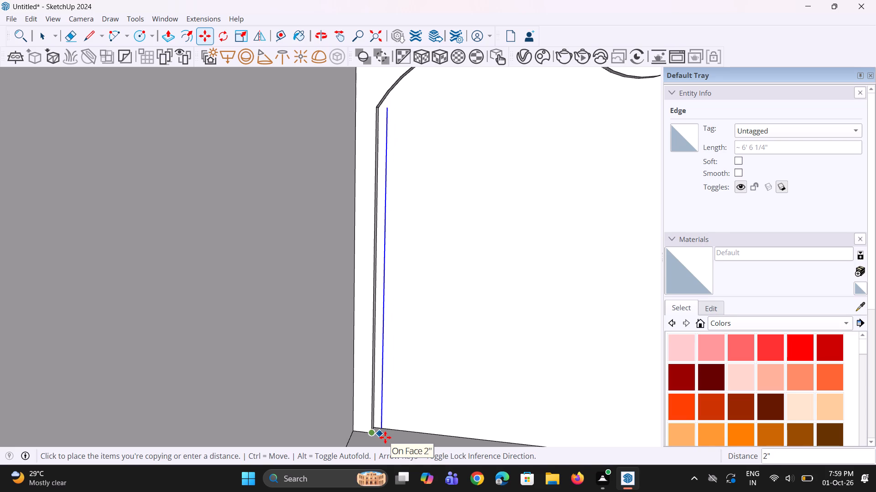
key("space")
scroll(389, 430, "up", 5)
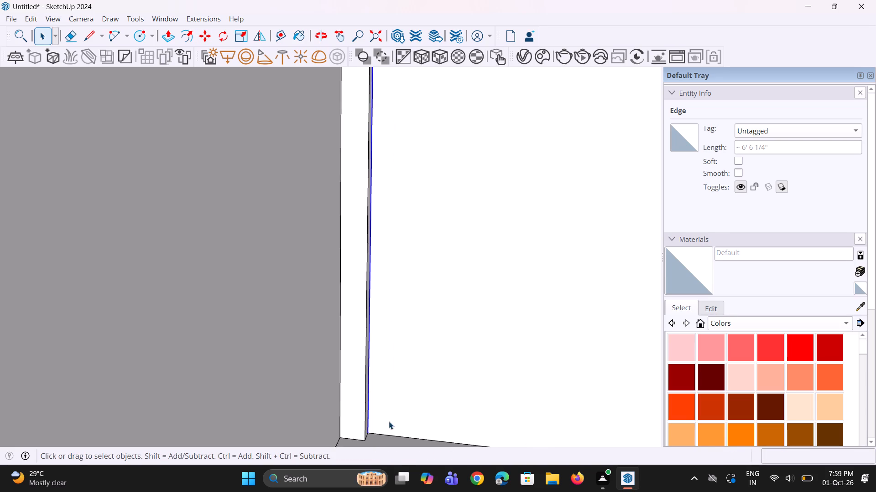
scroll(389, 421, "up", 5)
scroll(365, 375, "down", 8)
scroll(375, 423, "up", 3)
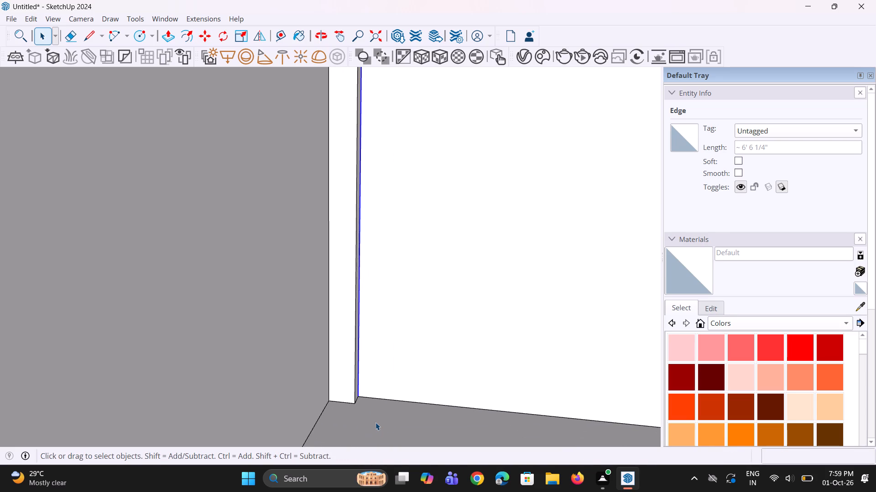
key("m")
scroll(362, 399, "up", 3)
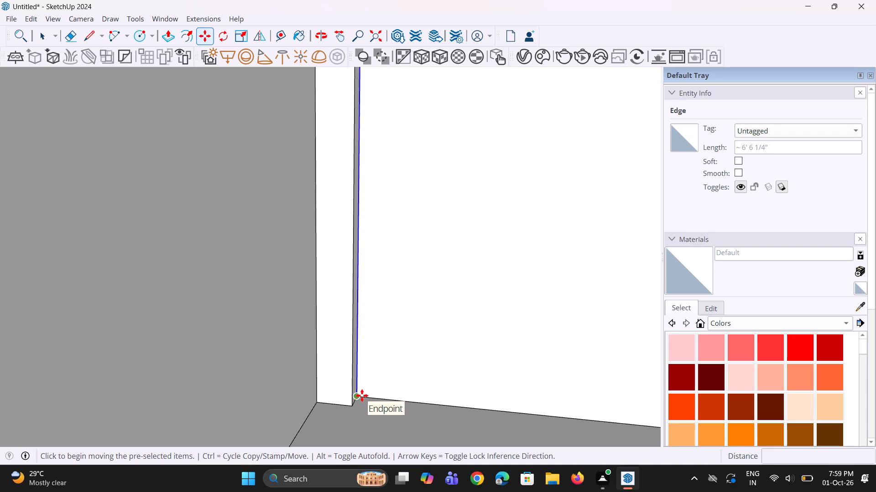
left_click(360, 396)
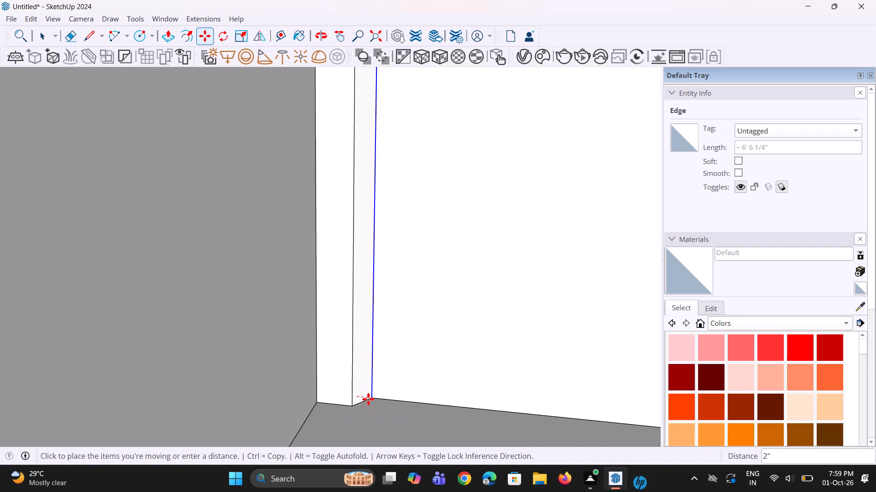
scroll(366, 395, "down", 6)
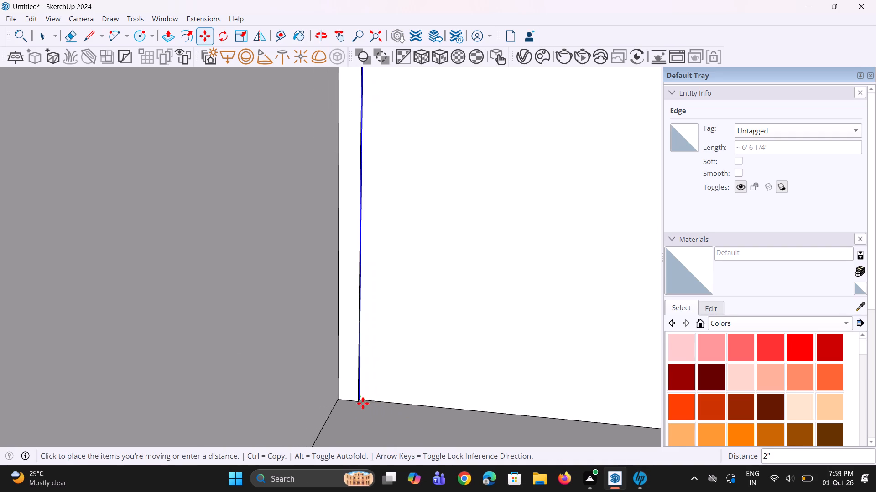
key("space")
Copy the selected rear vertical edge 2" along the floor edge, inward onto the recessed wall face.
middle_click_drag(422, 400, 361, 414)
scroll(353, 407, "up", 5)
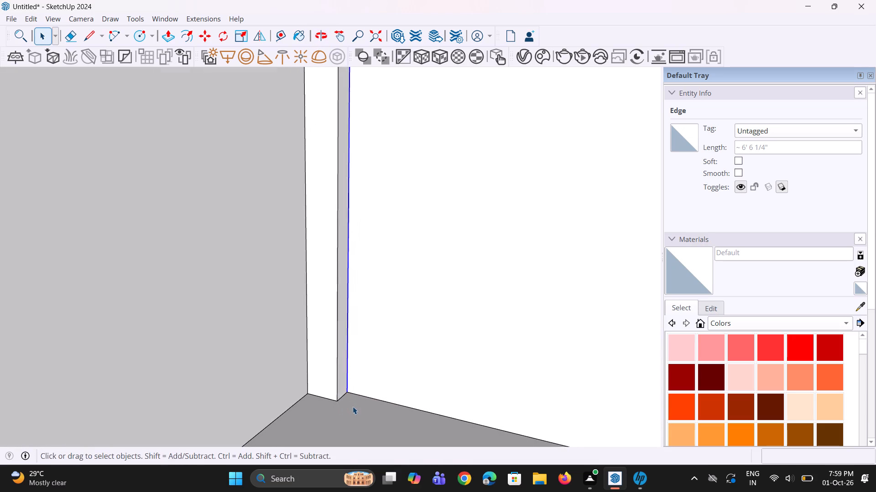
scroll(353, 406, "up", 1)
key("m")
scroll(352, 405, "up", 2)
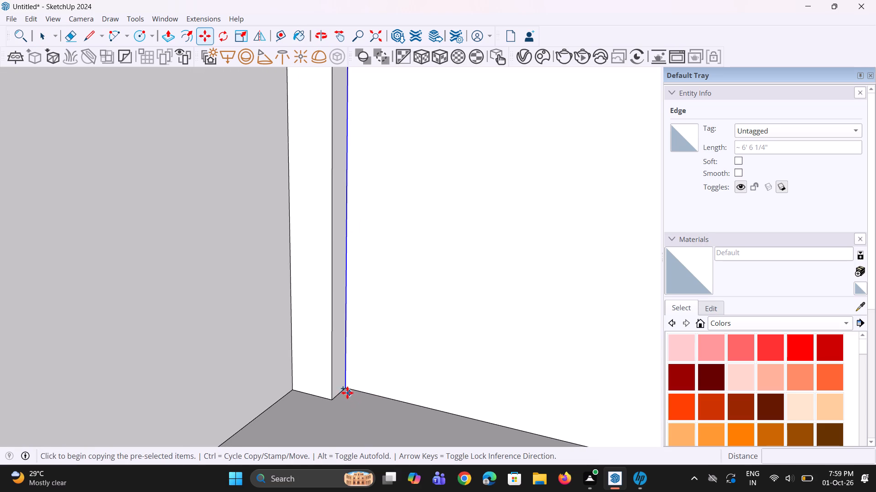
left_click(346, 392)
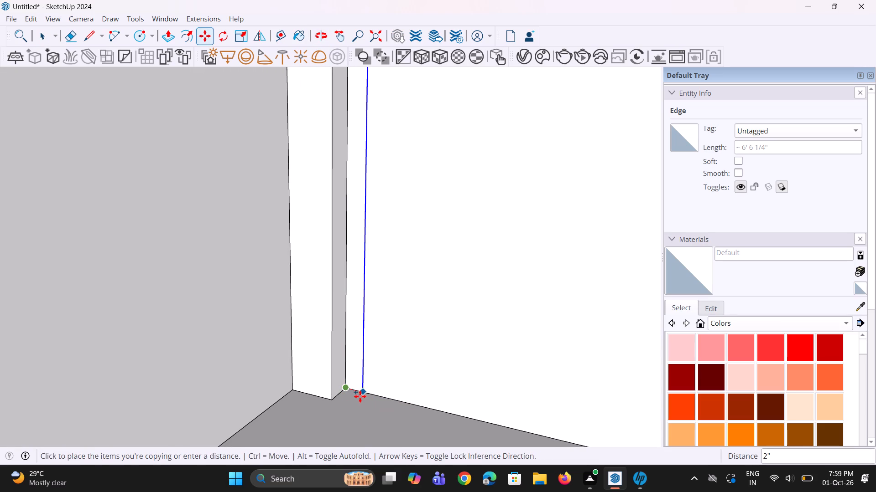
left_click(357, 396)
Draw a line about 2 13/16" long from the copied edge's top end straight up to the wavy curve.
scroll(362, 394, "down", 9)
middle_click_drag(381, 396, 437, 404)
scroll(392, 407, "down", 2)
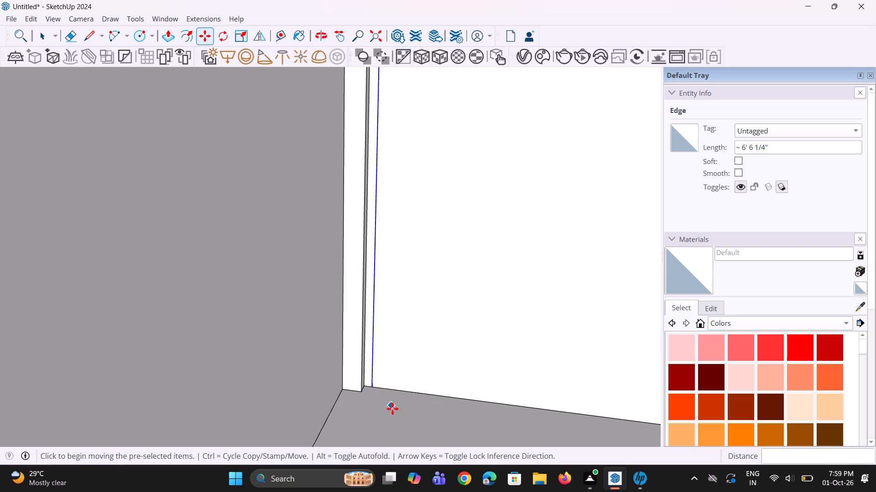
scroll(392, 409, "down", 2)
scroll(391, 150, "up", 7)
middle_click_drag(392, 164, 354, 137)
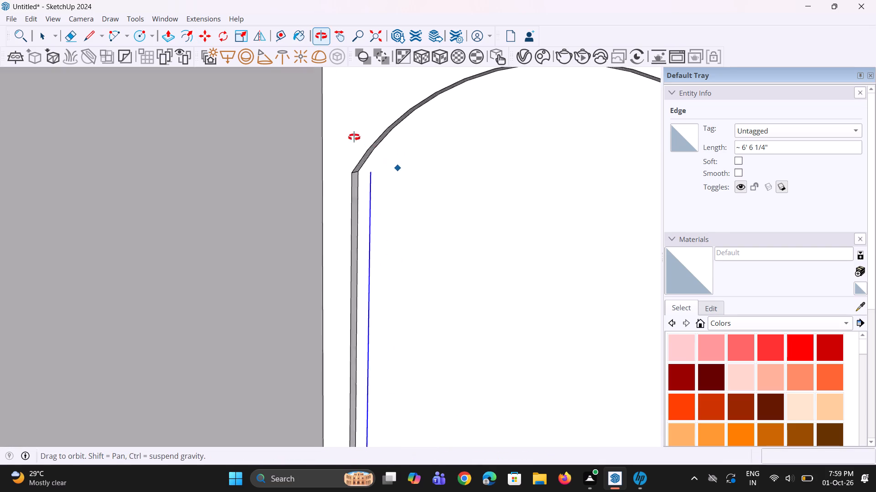
middle_click_drag(354, 137, 346, 138)
scroll(384, 181, "up", 4)
key("l")
scroll(398, 171, "up", 3)
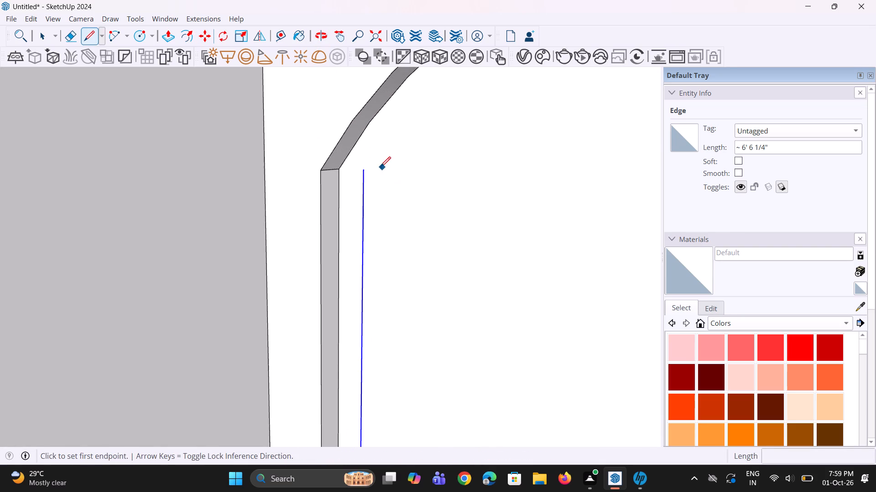
left_click(363, 173)
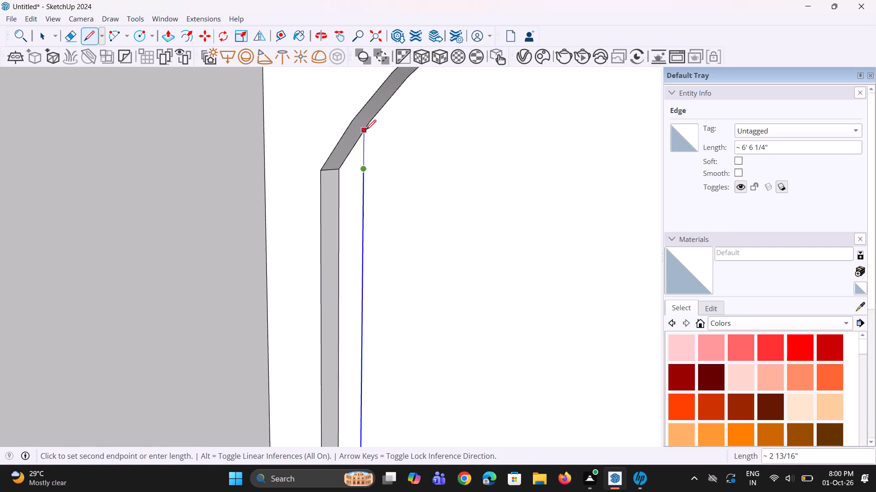
left_click(361, 132)
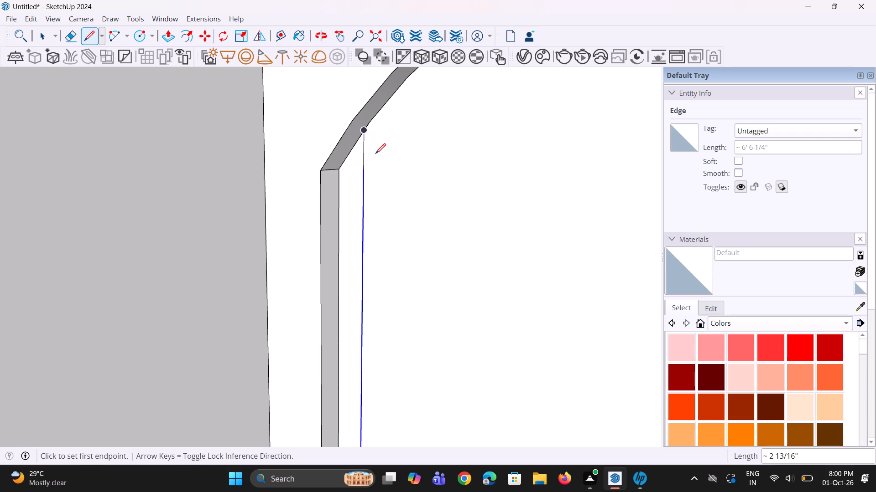
key("space")
key("space")
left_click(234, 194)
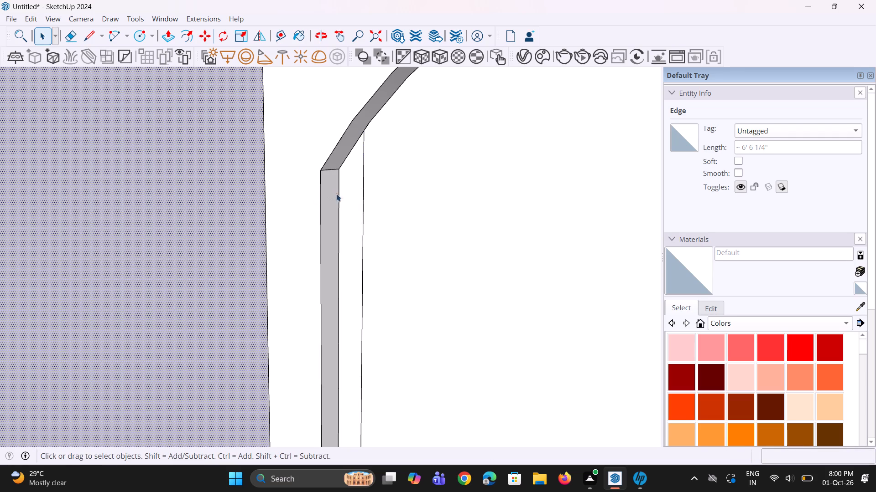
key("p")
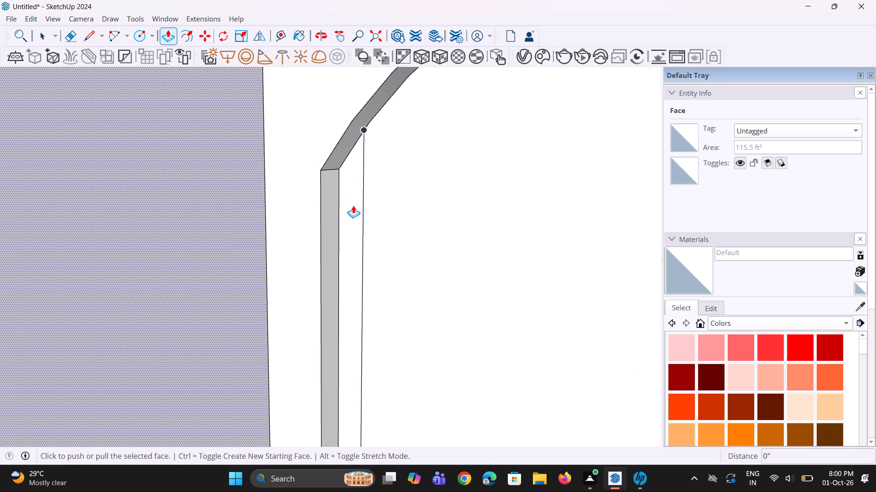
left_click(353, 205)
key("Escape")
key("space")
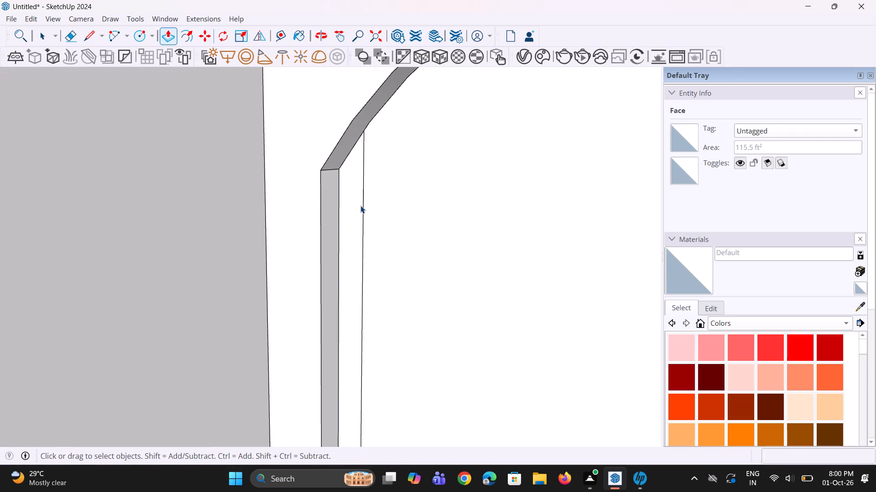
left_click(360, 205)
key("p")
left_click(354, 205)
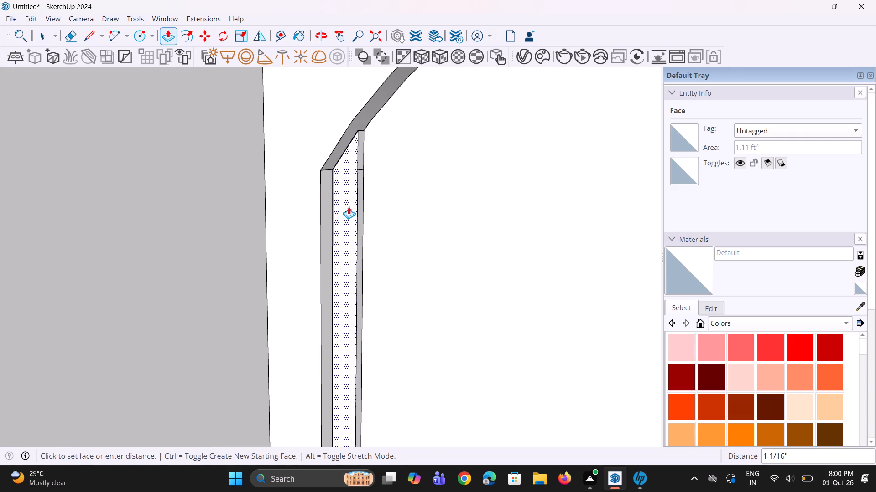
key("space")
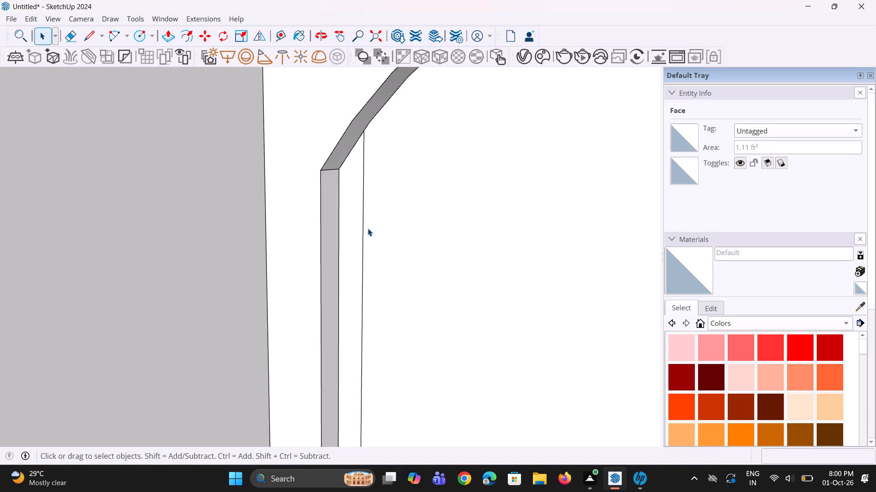
Copy the inner strip edge on the recessed wall 2" along the floor edge and multiply it into 25 evenly spaced copies.
scroll(368, 229, "down", 13)
middle_click_drag(380, 226, 397, 224)
scroll(387, 243, "down", 5)
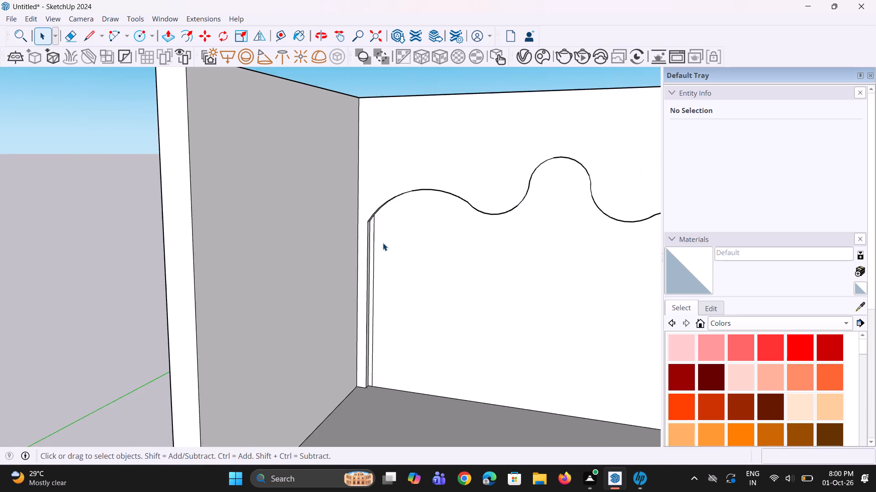
scroll(383, 243, "down", 5)
scroll(377, 291, "up", 7)
middle_click_drag(380, 292, 424, 293)
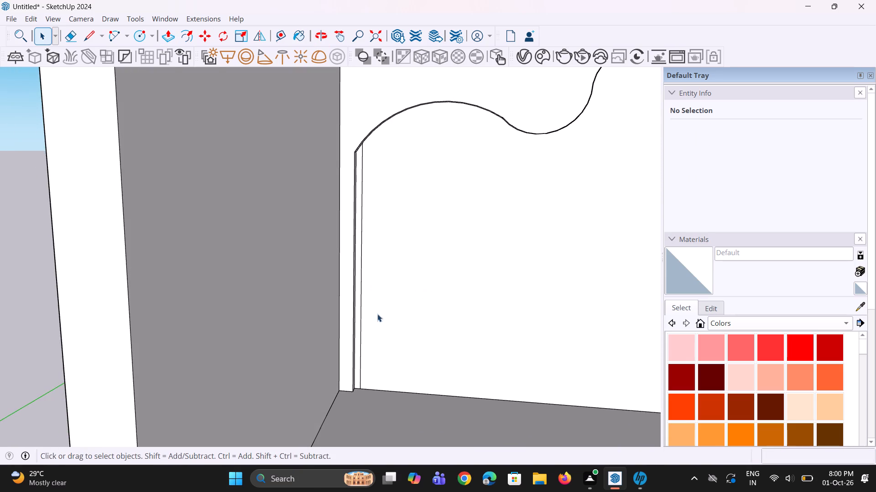
scroll(389, 302, "down", 2)
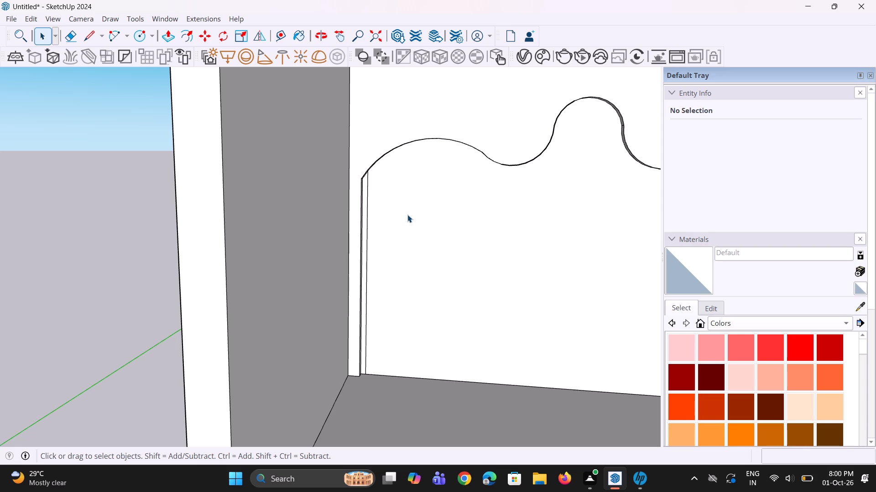
scroll(356, 375, "up", 5)
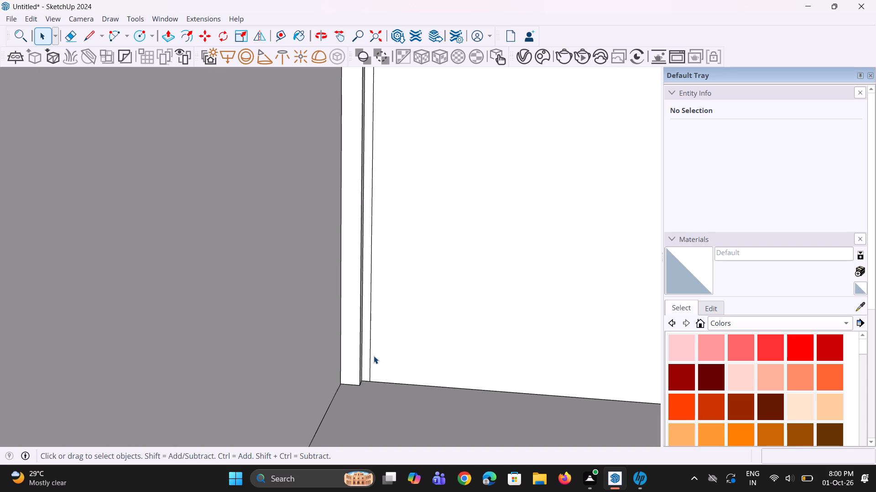
left_click(370, 358)
key("m")
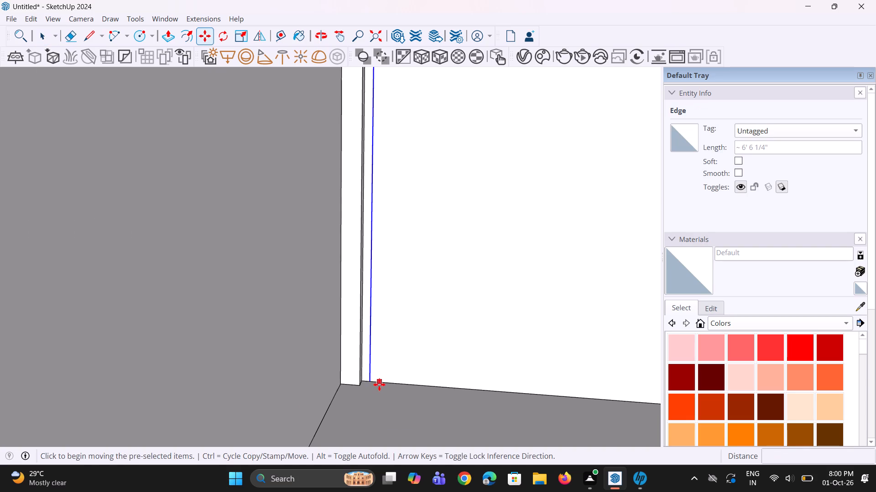
left_click(372, 382)
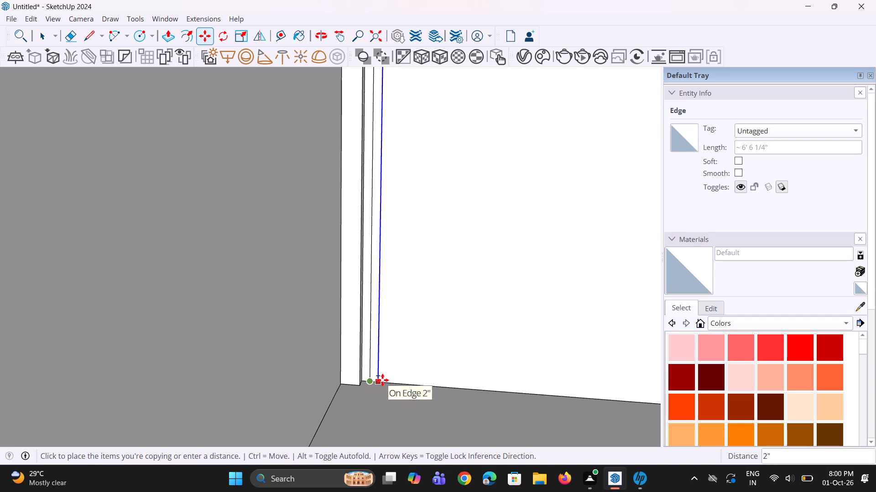
left_click(382, 380)
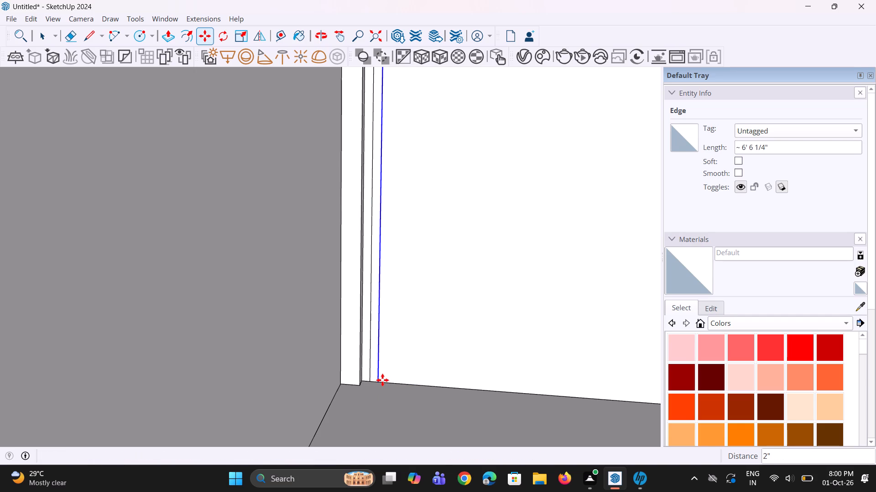
key("asterisk")
type("25")
key("Return")
scroll(392, 383, "down", 9)
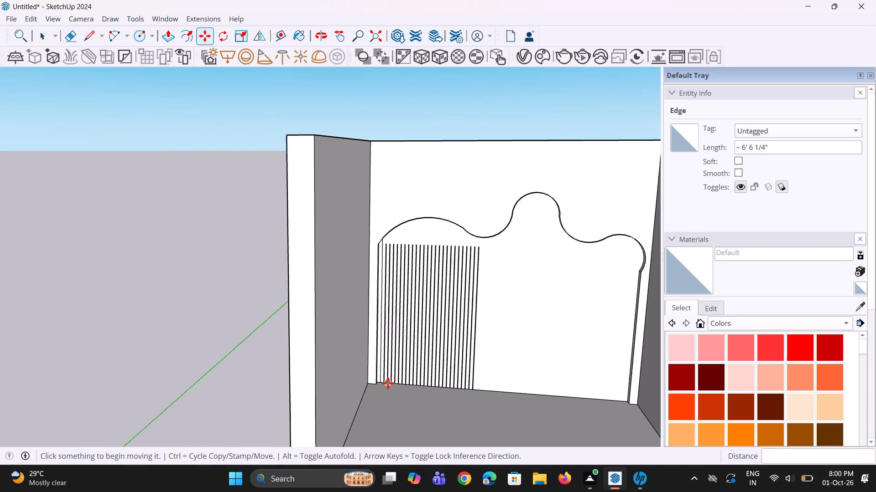
Draw lines about 5 1/16" and 7" long from the first two copied edges' tops straight up to the wavy curve.
scroll(459, 241, "up", 7)
scroll(361, 287, "up", 3)
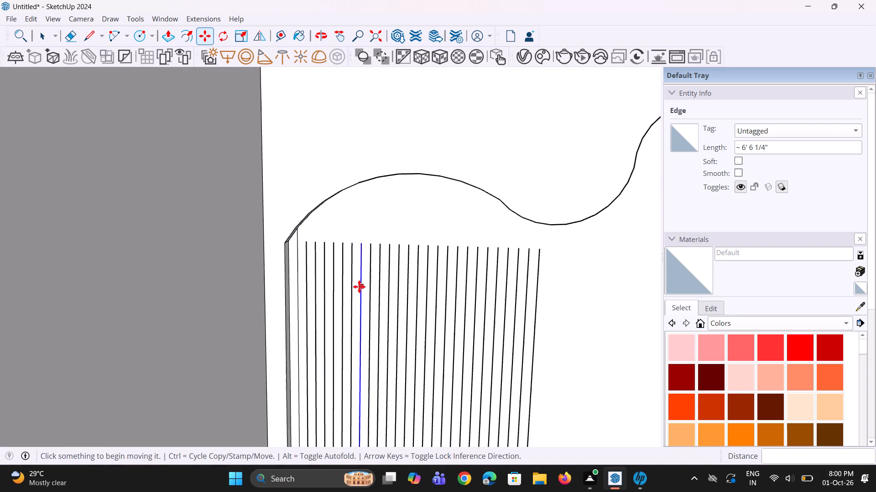
scroll(340, 296, "up", 2)
key("l")
scroll(318, 272, "up", 4)
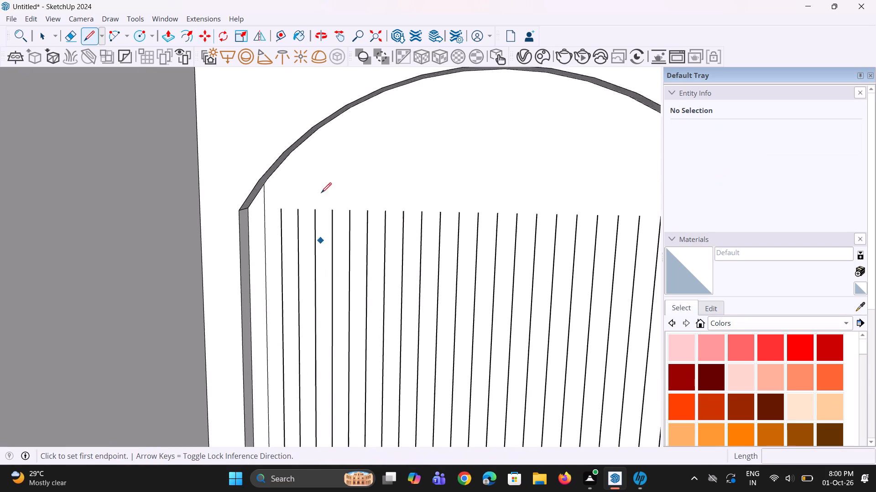
left_click(279, 208)
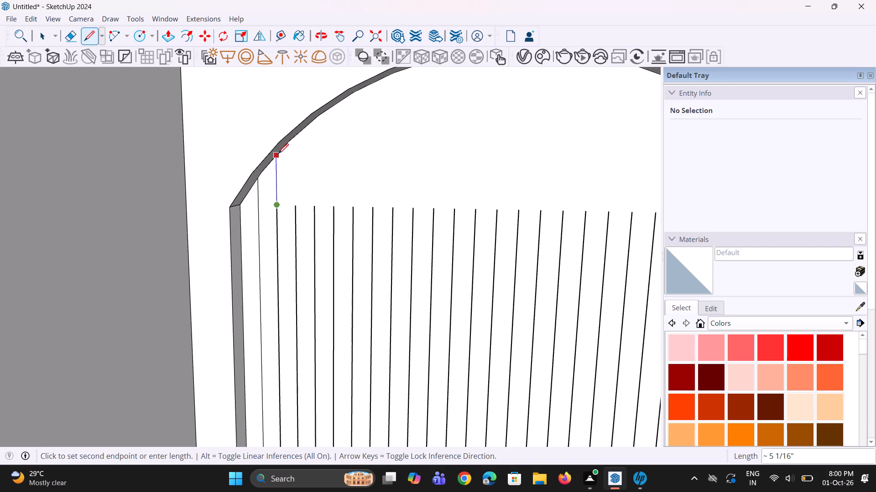
scroll(275, 158, "up", 9)
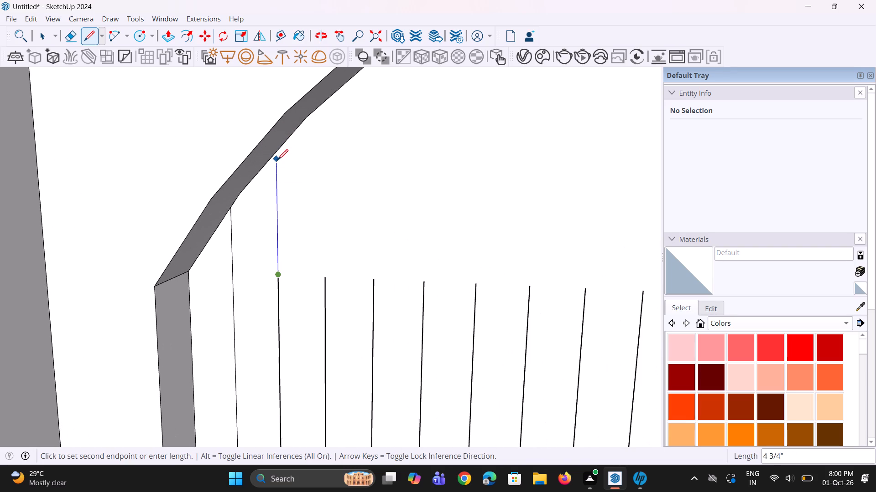
left_click(278, 153)
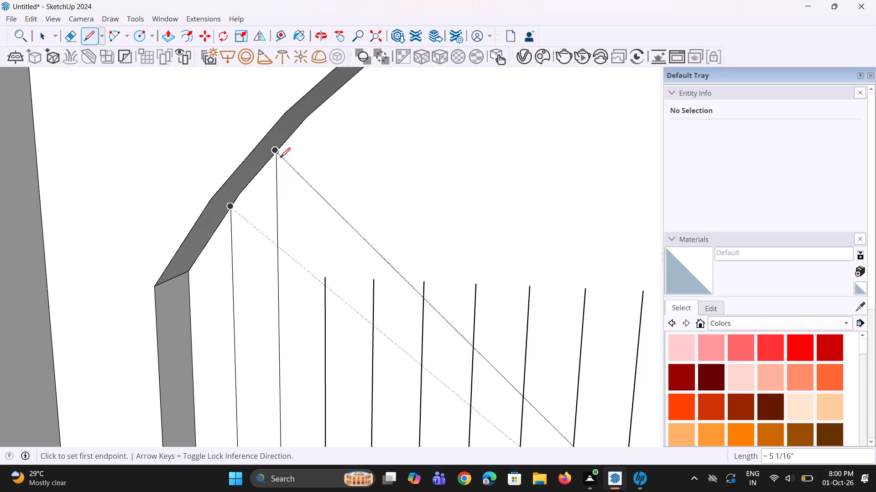
key("space")
key("l")
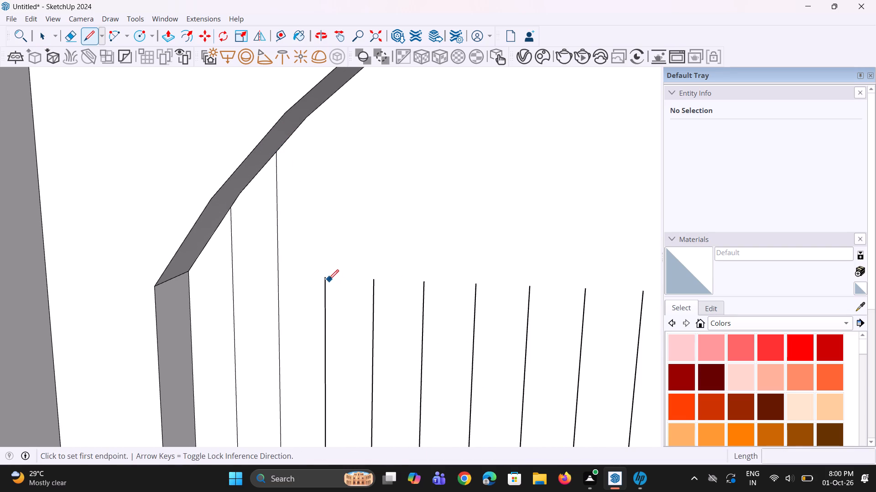
left_click(328, 280)
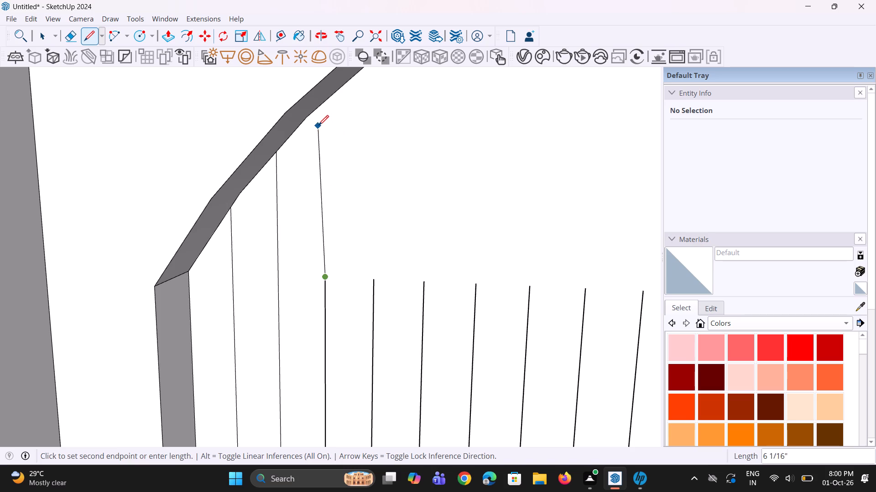
left_click(325, 106)
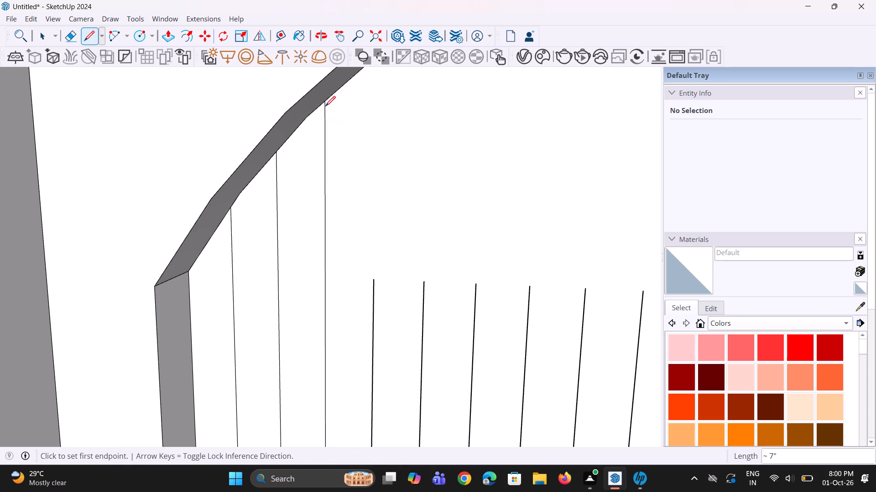
Extend the third and fourth copied edges straight up to the wavy curve with lines about 8 5/8" and 9 15/16" long.
key("l")
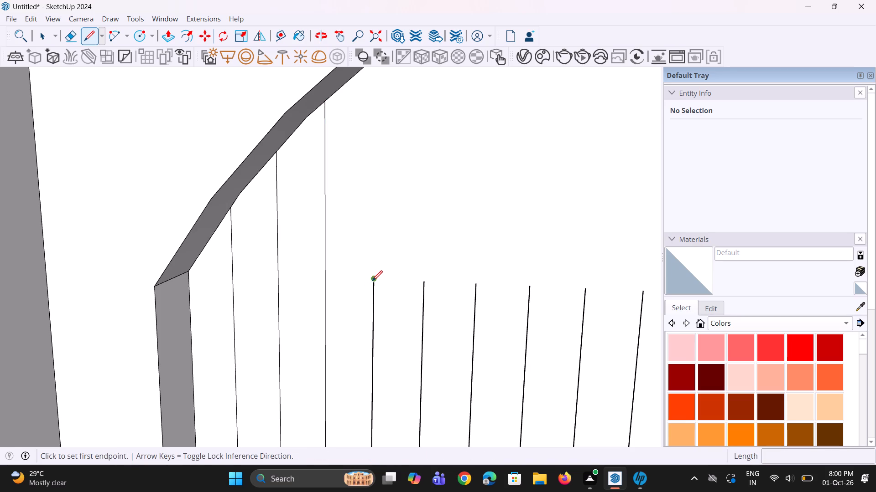
left_click(372, 281)
scroll(380, 241, "down", 7)
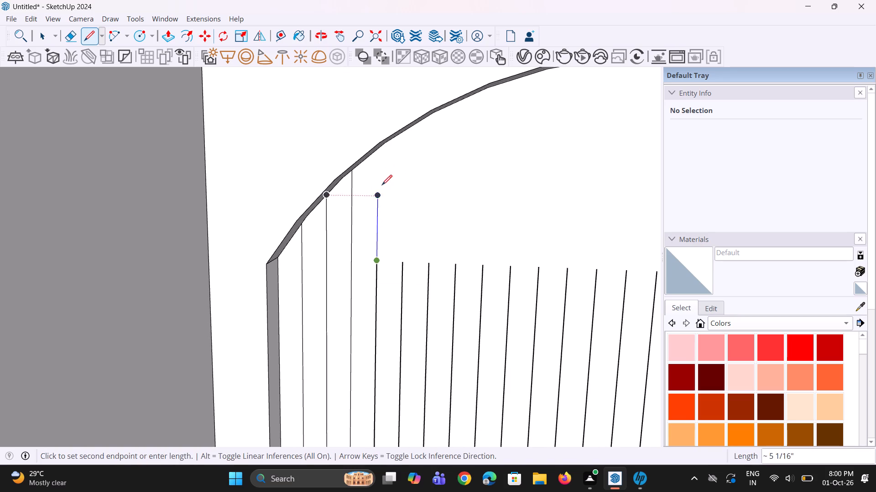
scroll(383, 152, "up", 6)
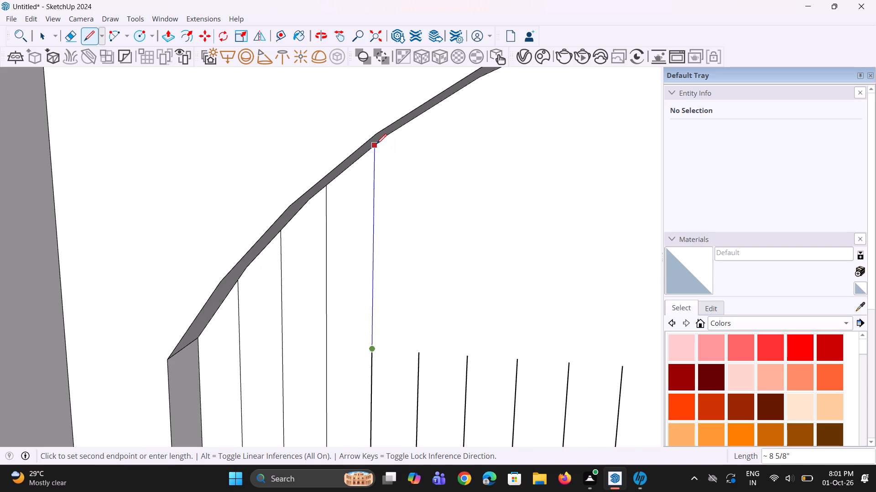
left_click(376, 144)
key("space")
key("l")
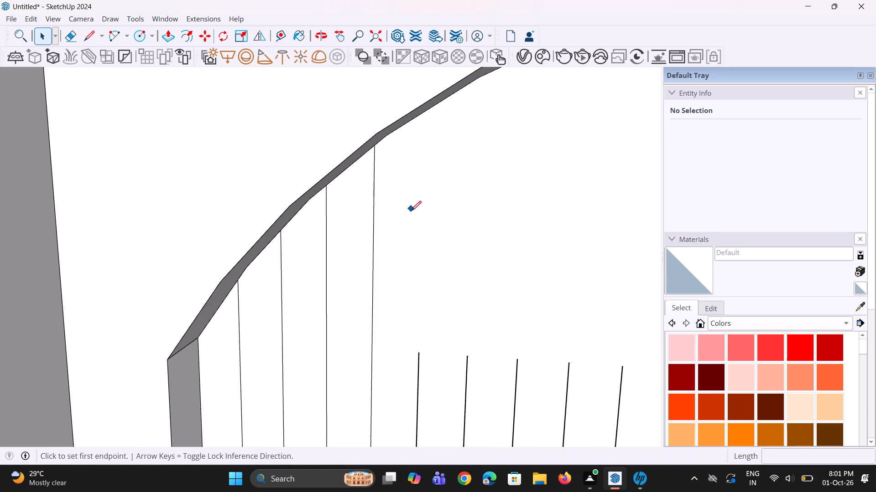
left_click(418, 354)
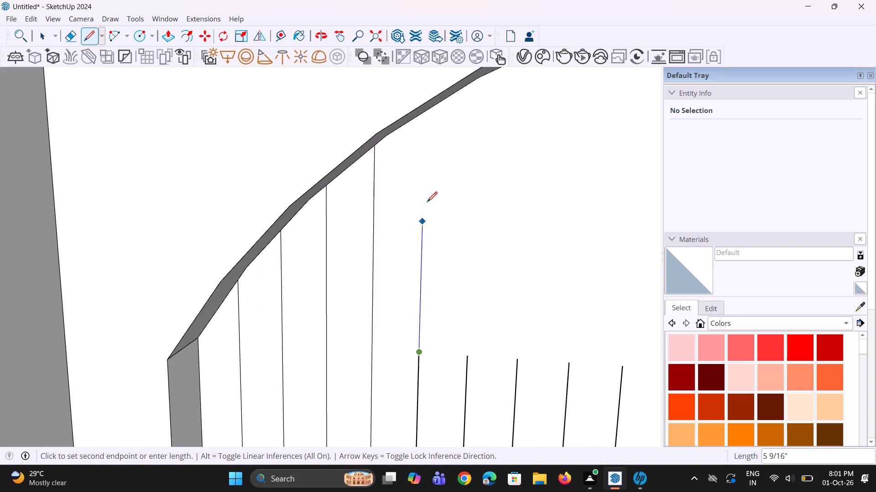
left_click(421, 116)
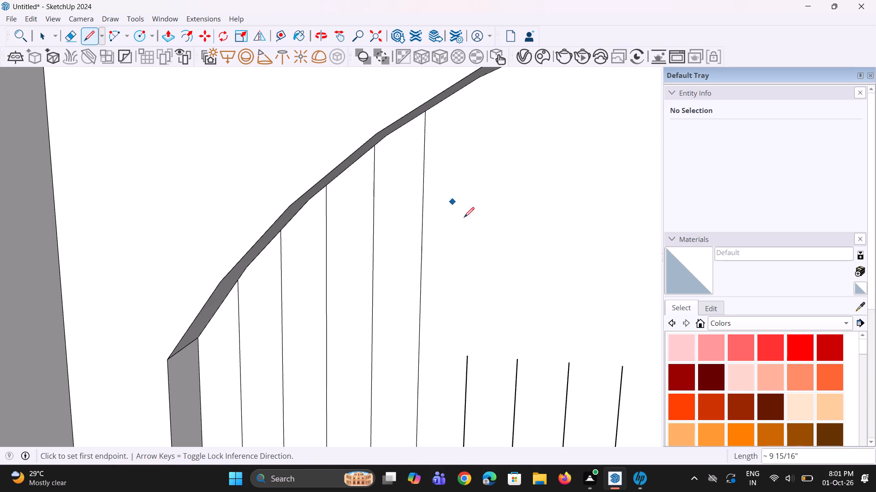
Draw a line about 11 3/16" long from the fifth copied edge's top straight up to the wavy curve.
key("l")
left_click(469, 359)
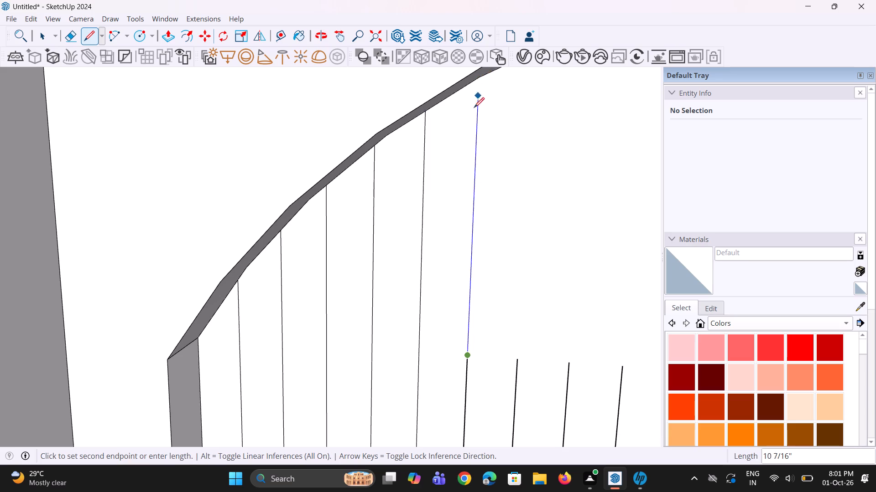
scroll(468, 165, "down", 11)
scroll(472, 143, "up", 3)
scroll(473, 185, "up", 2)
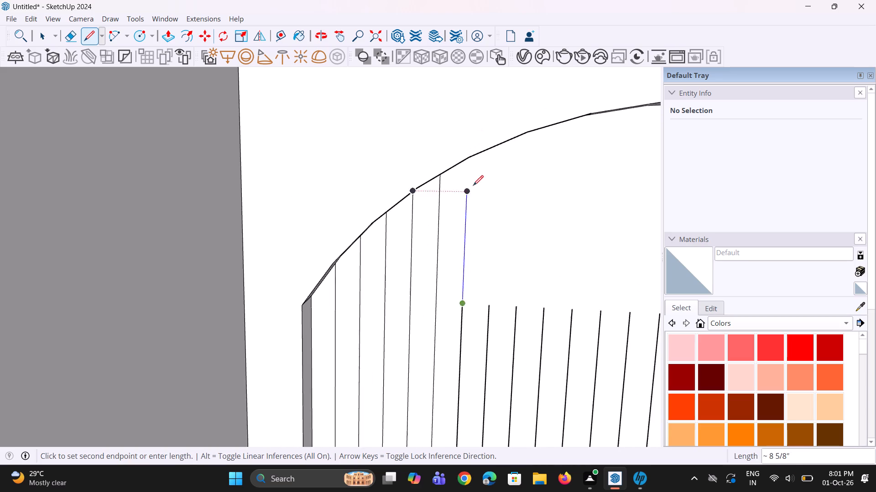
scroll(473, 185, "up", 7)
middle_click_drag(469, 157, 460, 129)
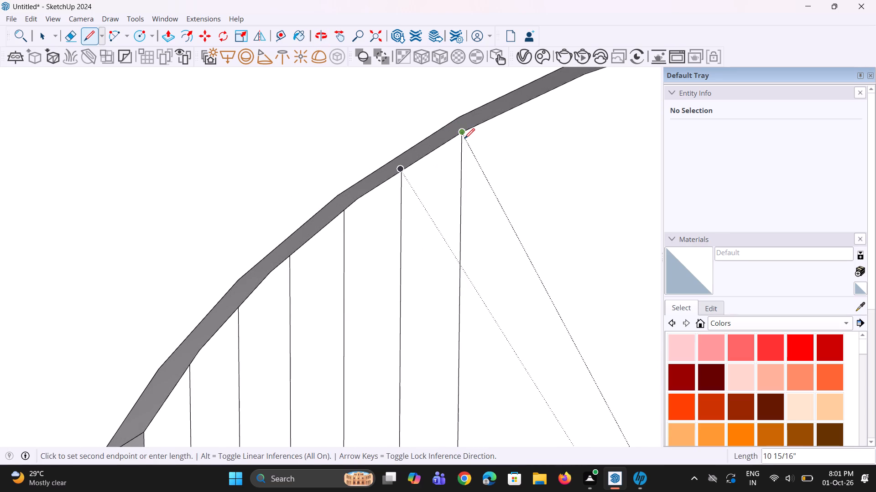
left_click(464, 133)
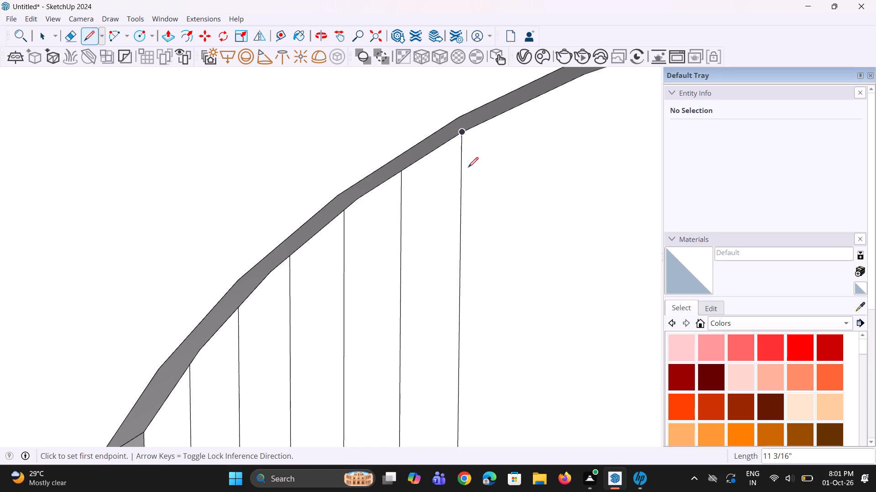
key("space")
key("space")
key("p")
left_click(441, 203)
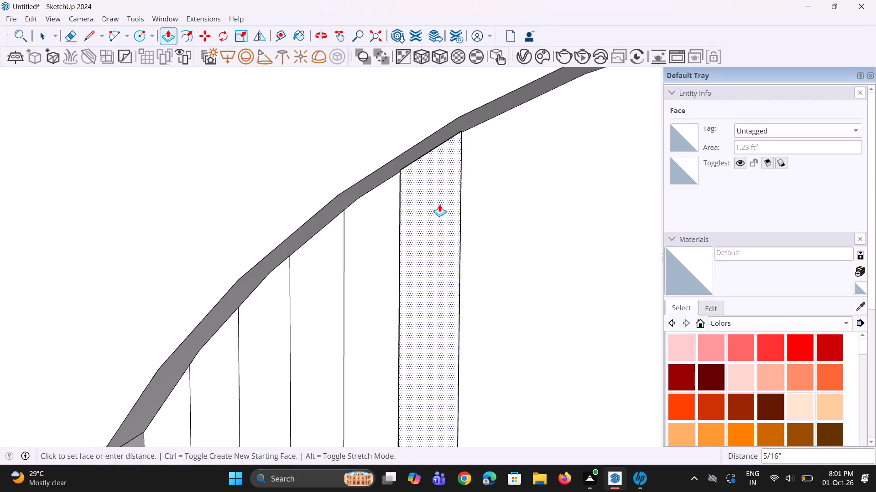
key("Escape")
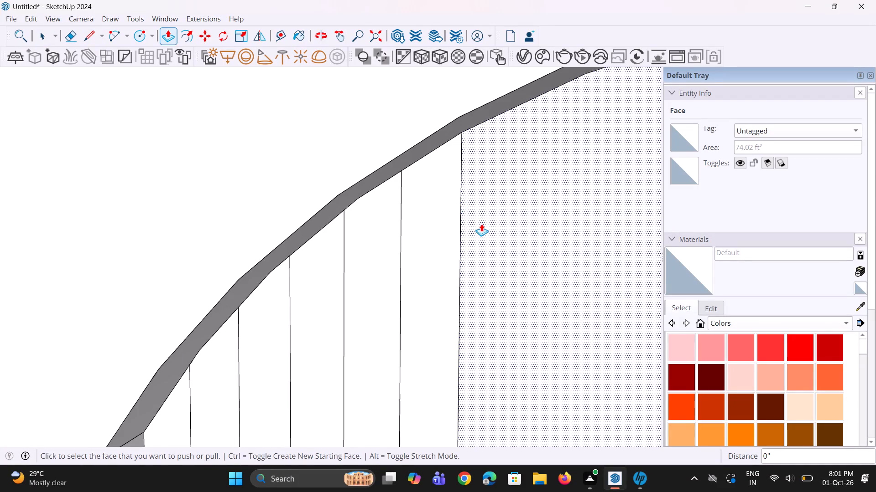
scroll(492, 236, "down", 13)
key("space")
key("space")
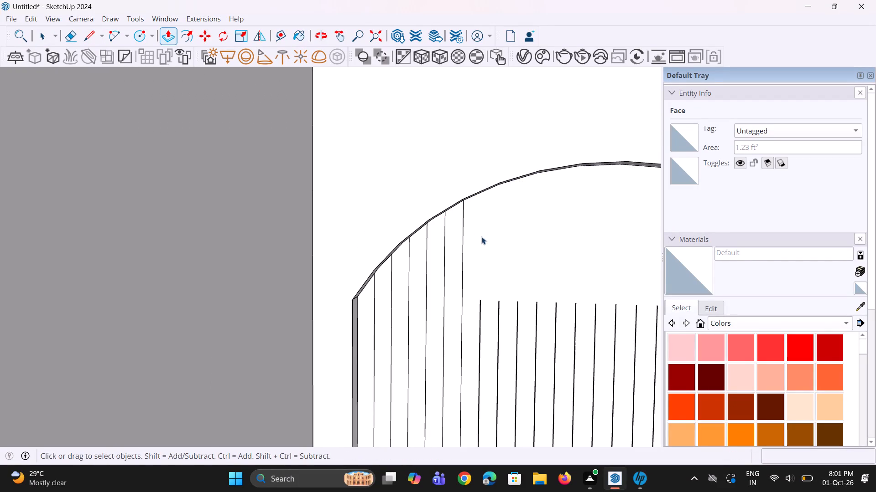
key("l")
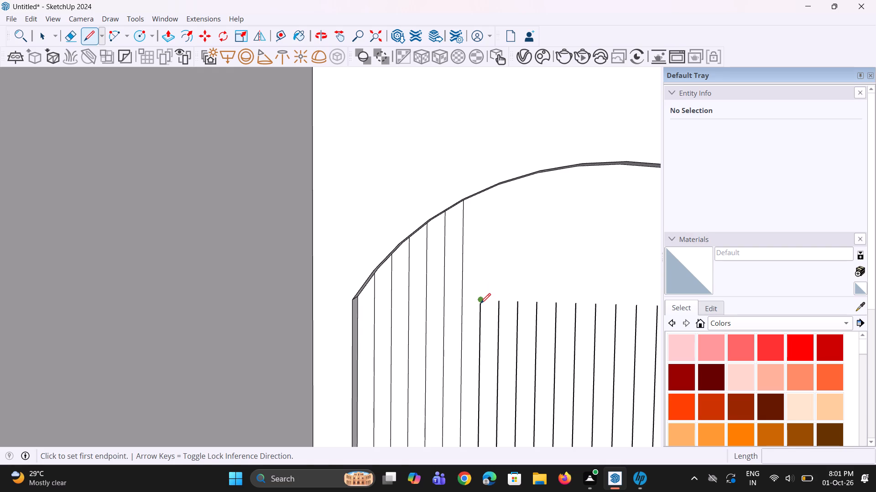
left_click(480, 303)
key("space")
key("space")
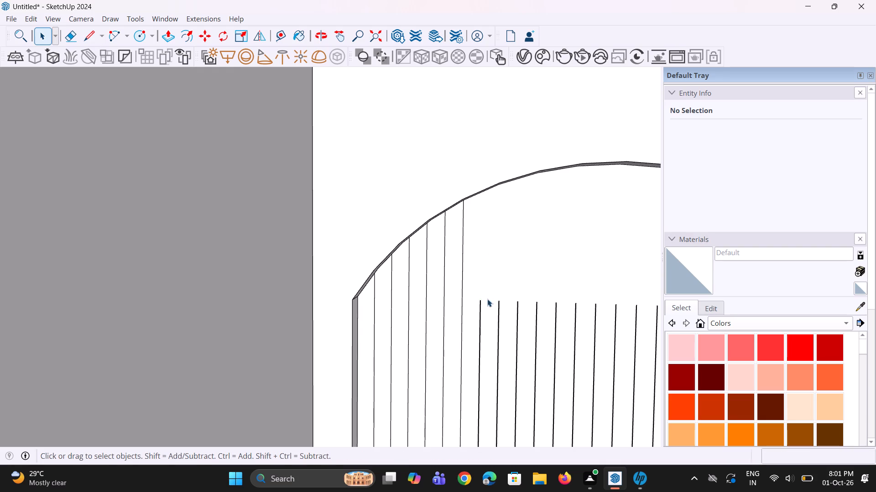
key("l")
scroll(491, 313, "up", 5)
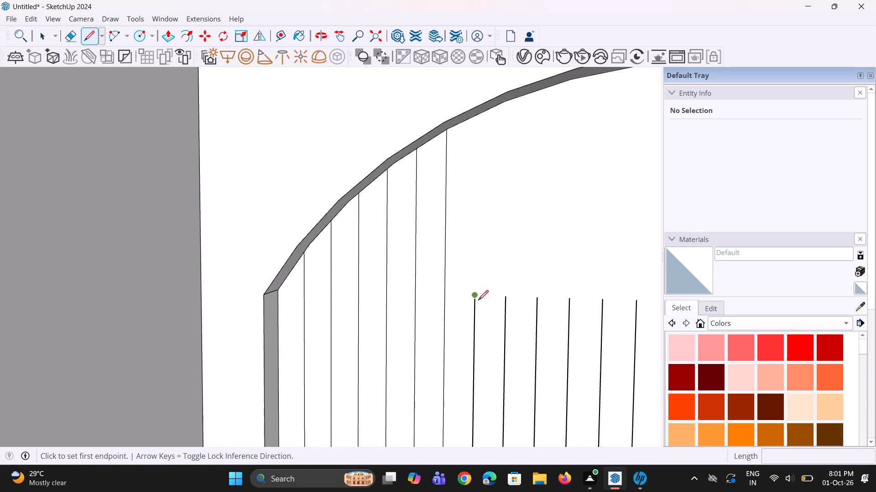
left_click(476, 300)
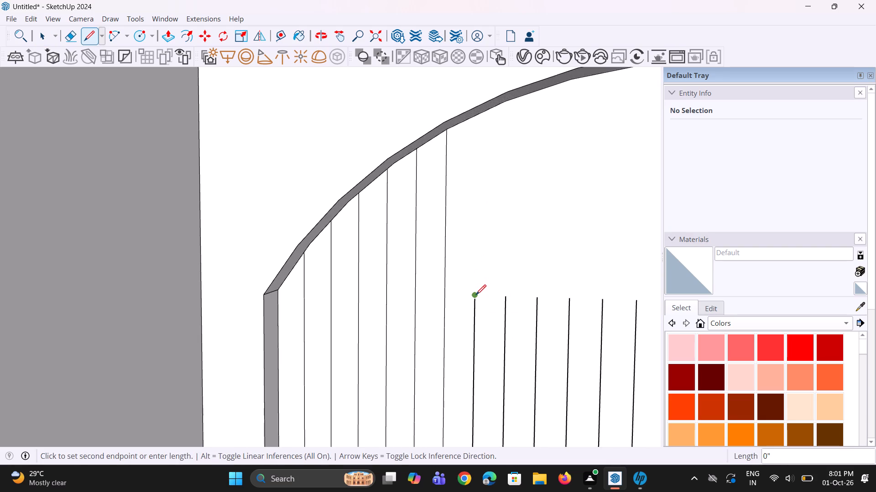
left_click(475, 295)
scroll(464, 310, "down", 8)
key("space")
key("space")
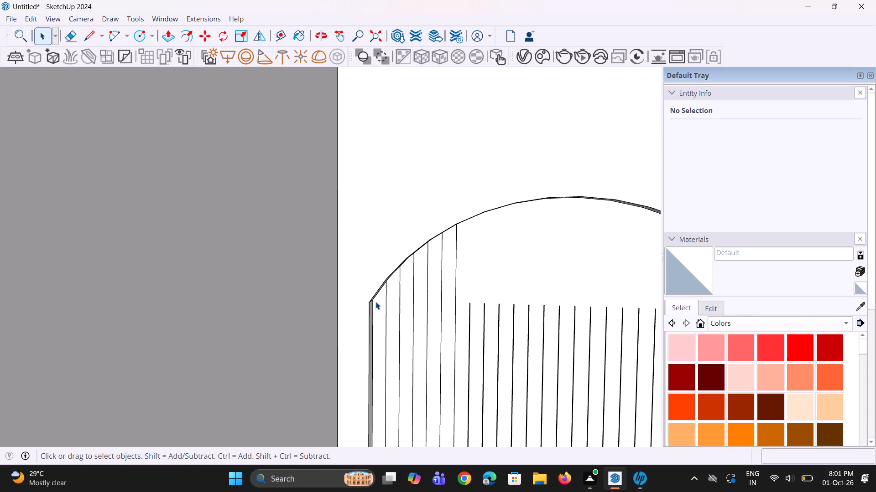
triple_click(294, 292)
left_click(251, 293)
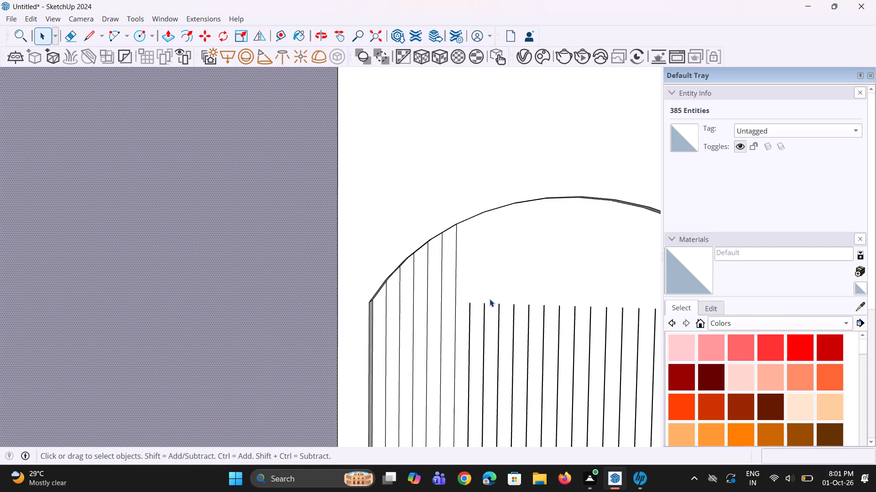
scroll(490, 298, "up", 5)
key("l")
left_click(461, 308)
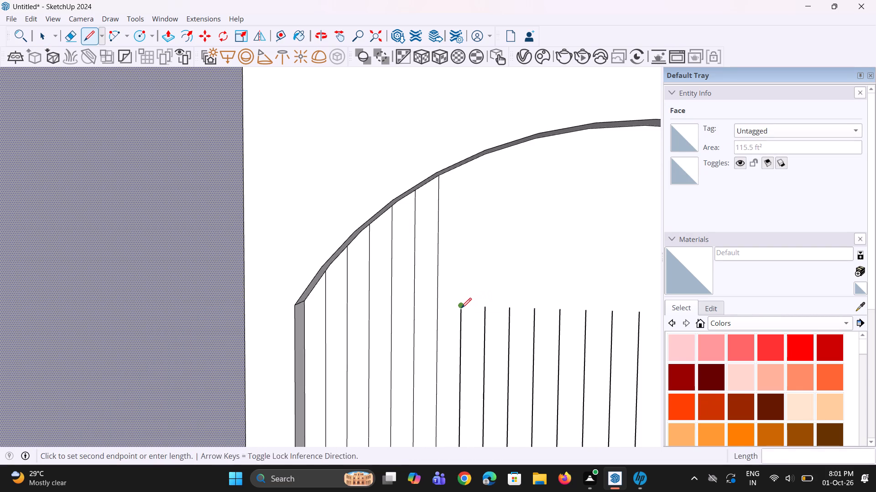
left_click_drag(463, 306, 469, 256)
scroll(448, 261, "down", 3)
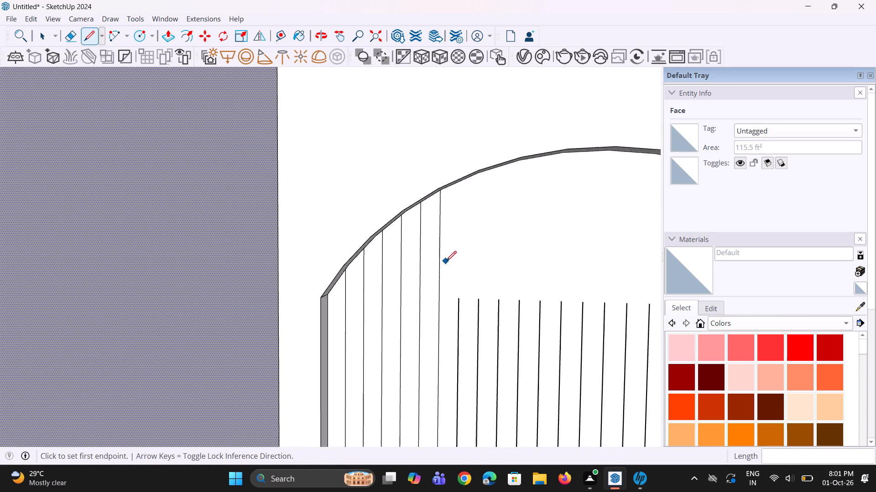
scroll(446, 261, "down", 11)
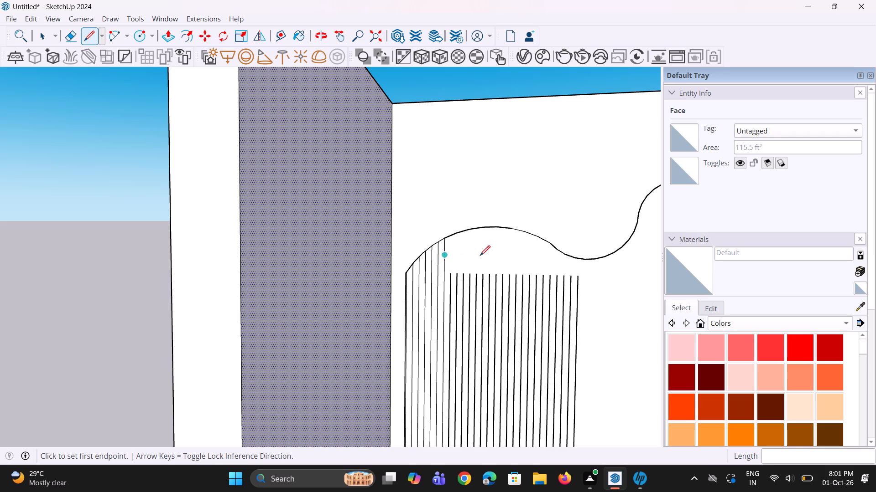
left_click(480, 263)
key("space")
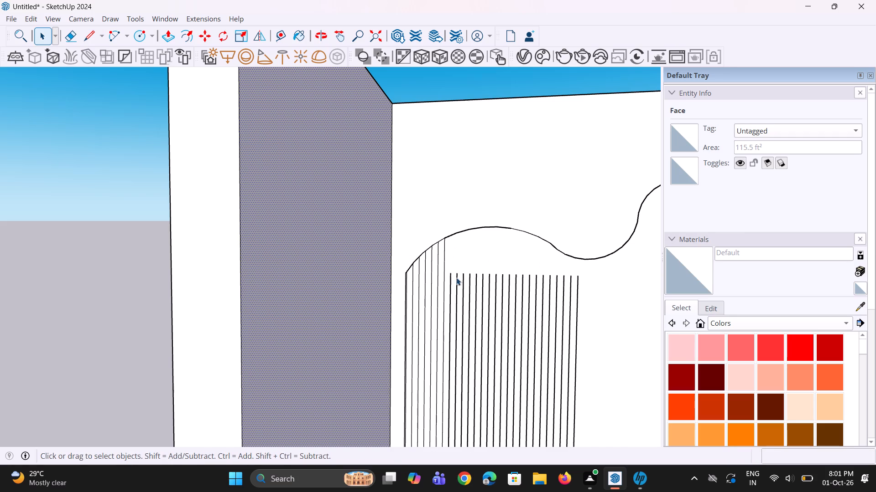
Extend the next two strip edges straight up to the wavy curve, the nearer one with a line about 1' 1/16" long.
scroll(456, 277, "up", 3)
key("l")
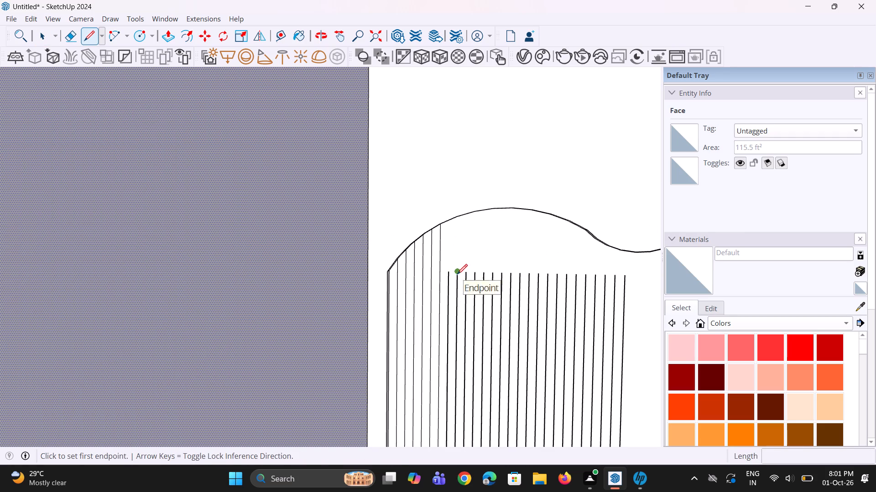
left_click(457, 274)
scroll(461, 225, "up", 5)
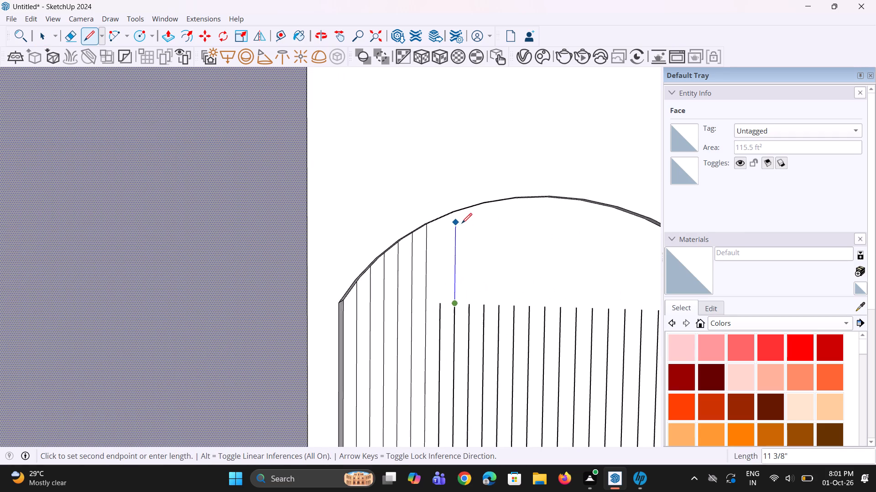
scroll(462, 223, "up", 2)
middle_click_drag(462, 220, 469, 160)
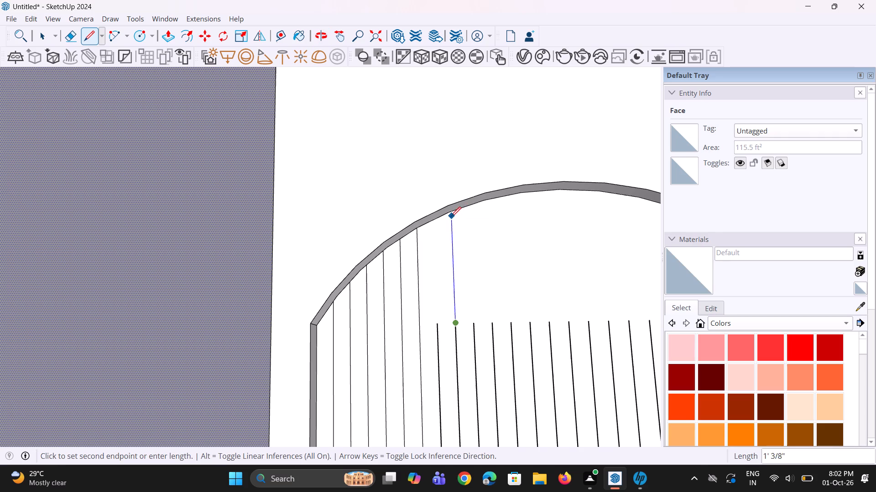
scroll(451, 220, "up", 7)
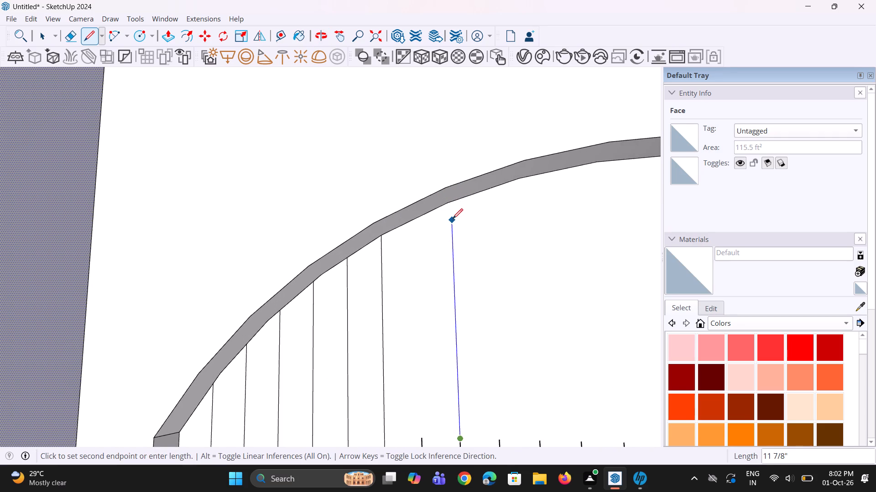
left_click(455, 207)
key("space")
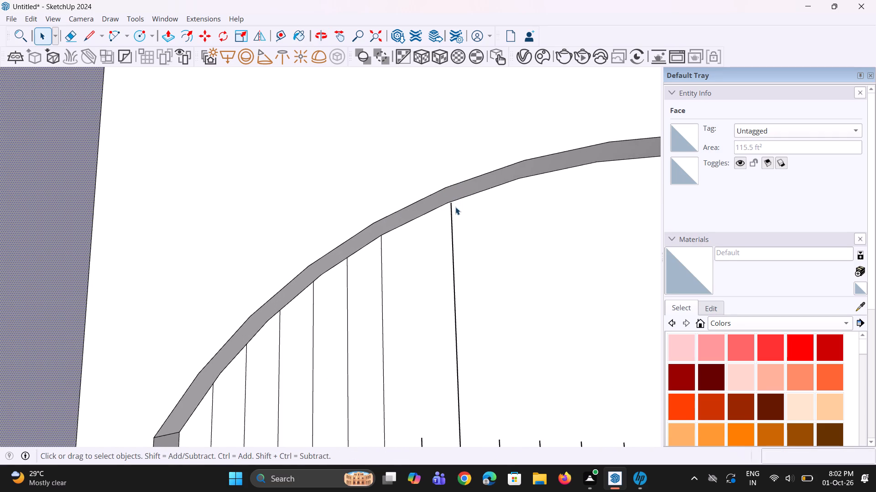
key("space")
key("l")
left_click(425, 436)
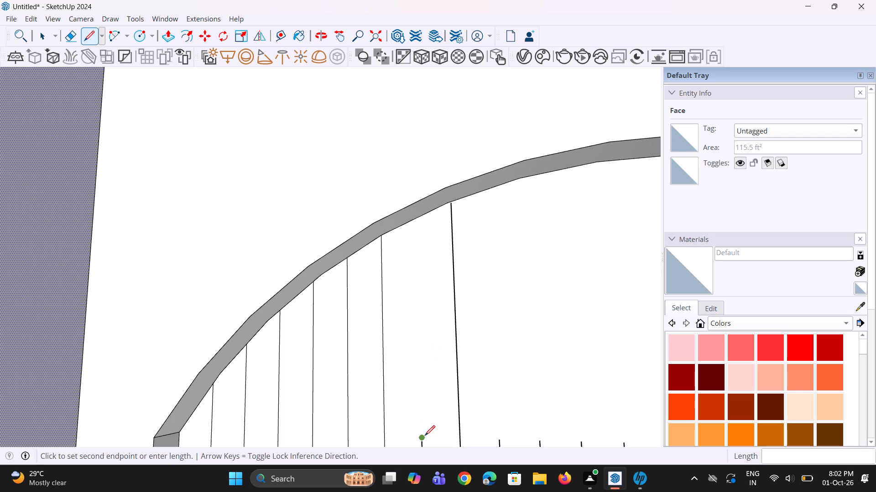
left_click(419, 220)
Extend the next three strip edges straight up to the wavy curve with lines about 1' 1 9/16", 1' 2 1/8" and 1' 2 7/16" long.
scroll(419, 233, "down", 10)
scroll(467, 313, "up", 3)
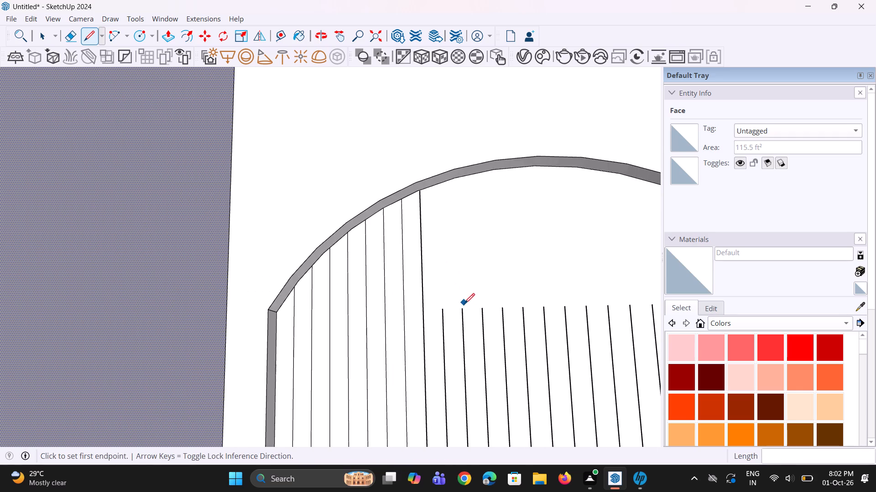
scroll(464, 303, "up", 2)
left_click(439, 313)
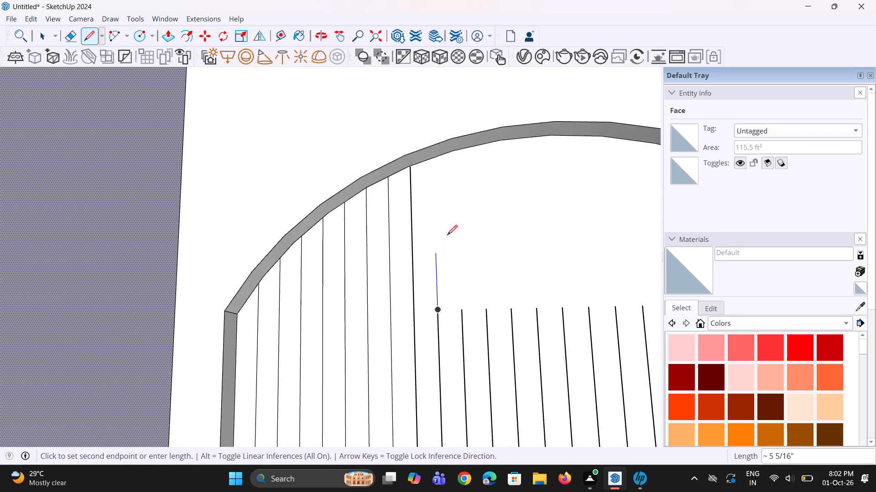
scroll(439, 200, "up", 4)
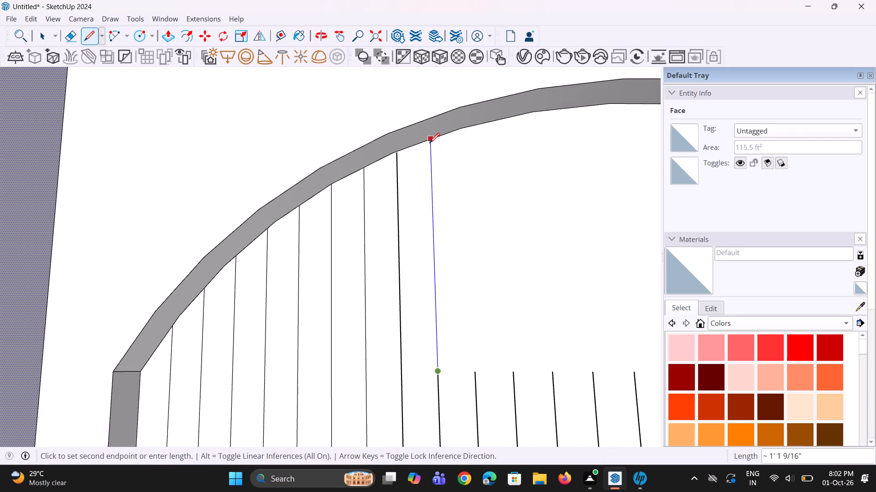
left_click(429, 143)
key("l")
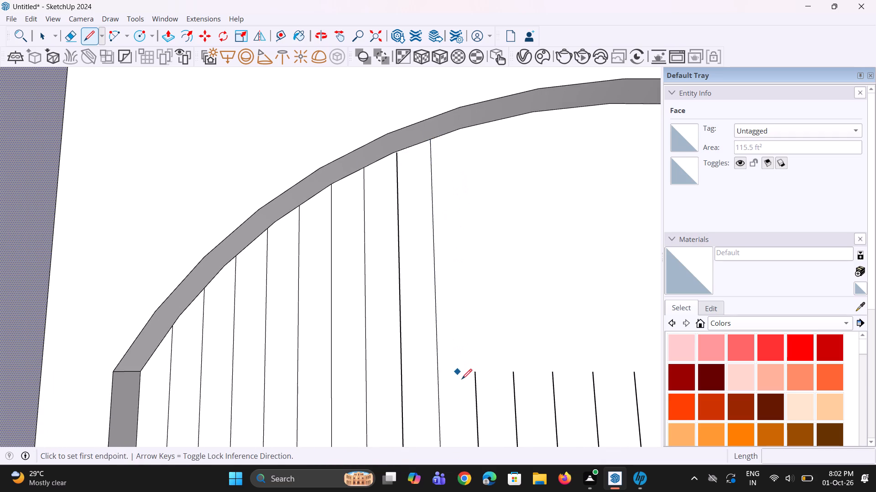
left_click(477, 374)
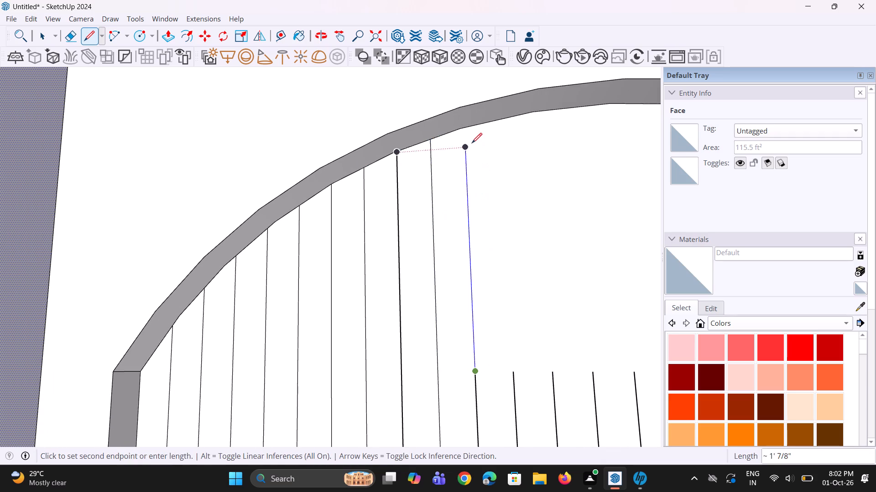
left_click(469, 130)
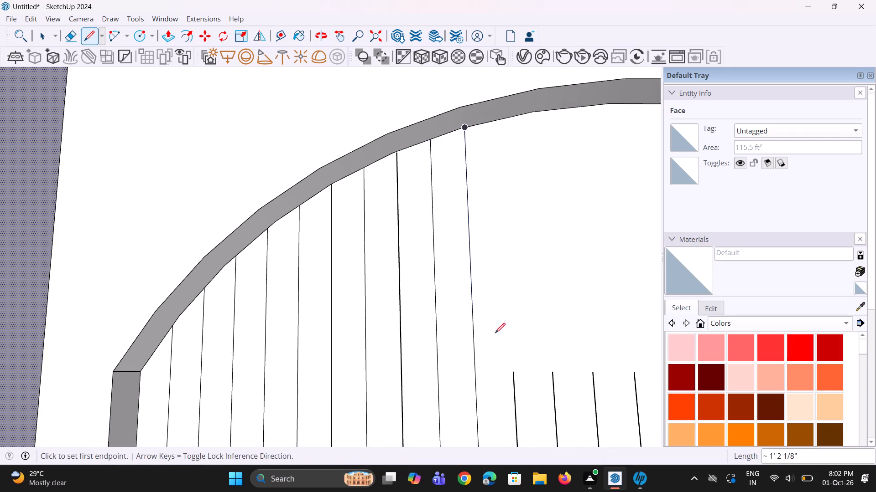
left_click(516, 372)
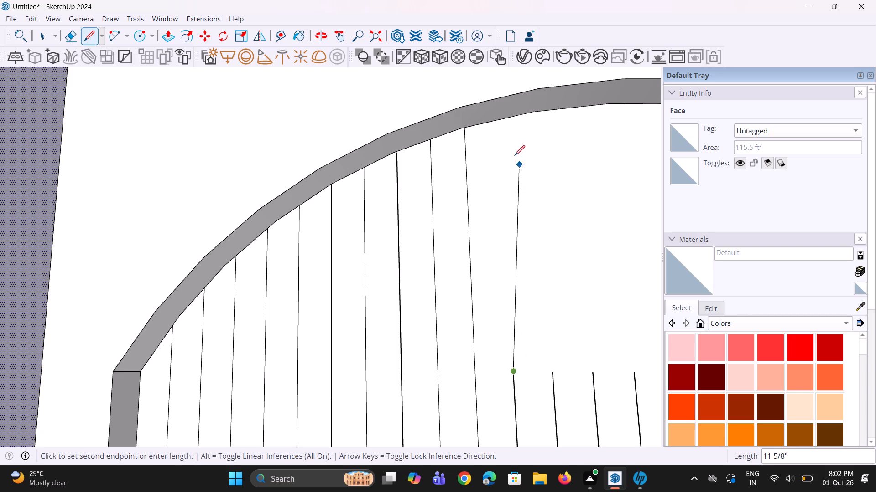
left_click(498, 123)
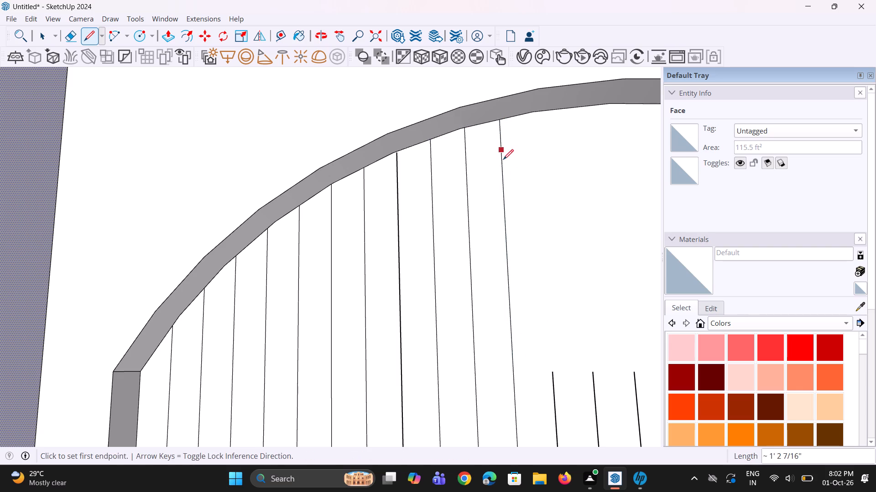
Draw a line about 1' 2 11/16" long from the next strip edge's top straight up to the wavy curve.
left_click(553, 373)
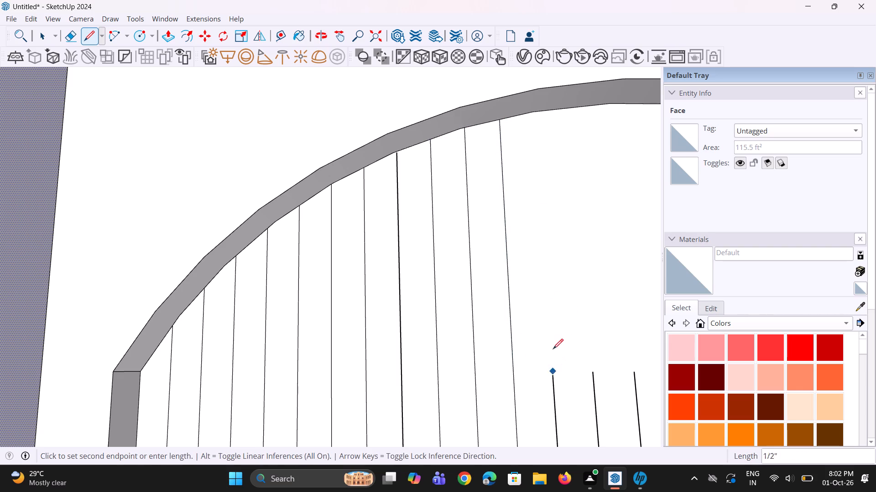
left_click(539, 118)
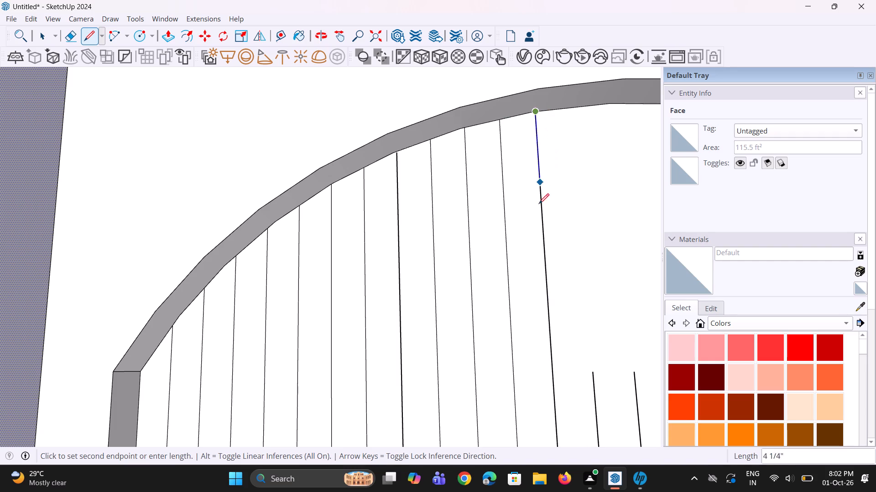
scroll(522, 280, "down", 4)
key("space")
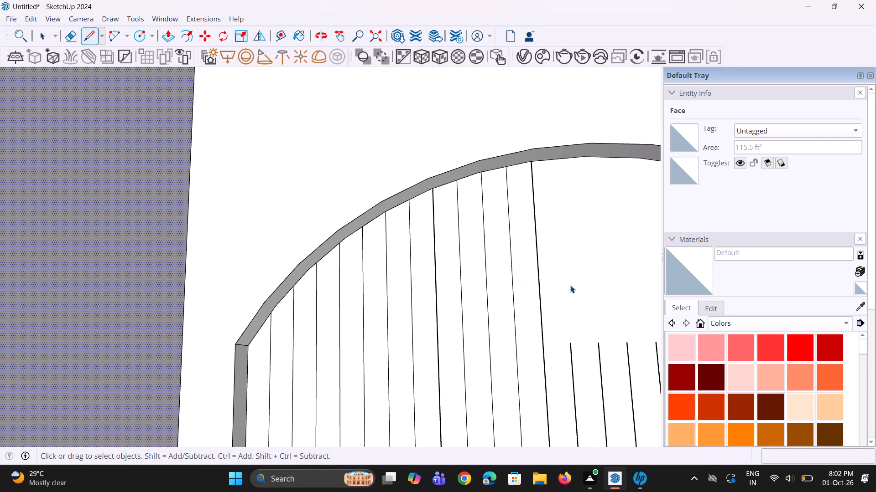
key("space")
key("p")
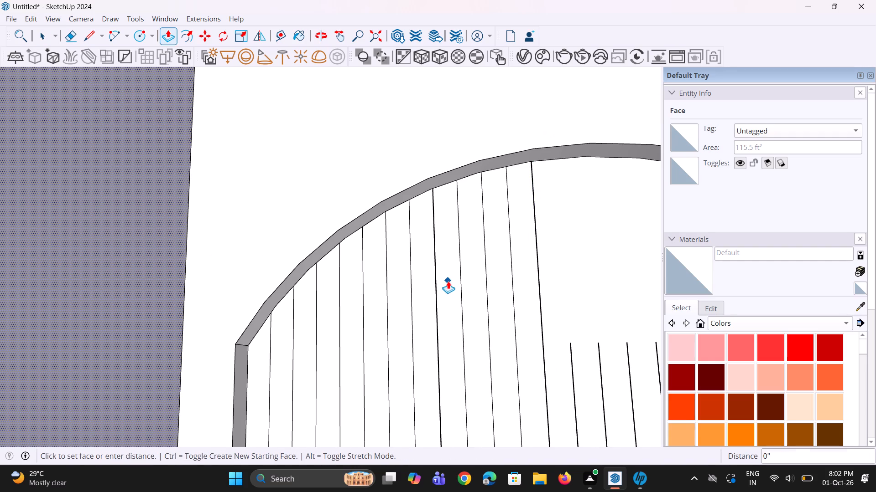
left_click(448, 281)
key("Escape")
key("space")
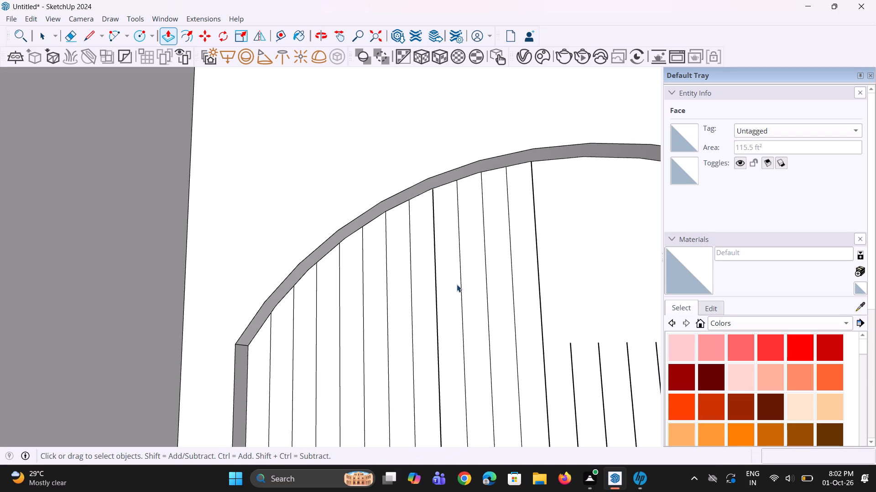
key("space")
Close the small gap between the thick extended strip edge's top and the wavy curve with a short line, separating the two joined strips.
left_click(455, 289)
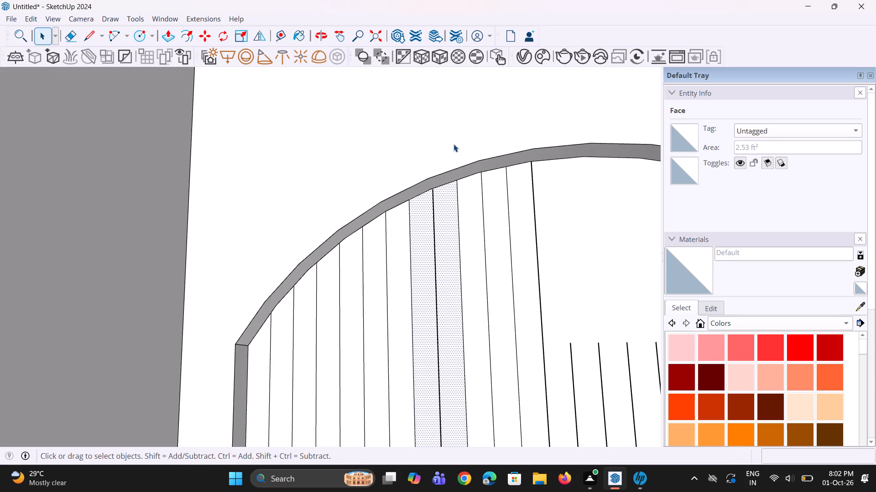
scroll(419, 297, "up", 4)
scroll(461, 154, "up", 7)
scroll(396, 145, "up", 2)
key("l")
scroll(422, 144, "up", 2)
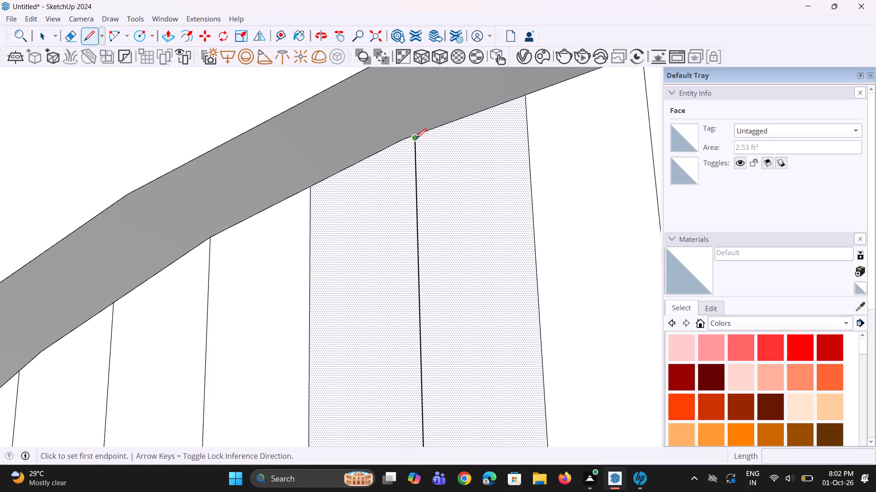
left_click(416, 138)
left_click(414, 132)
scroll(422, 165, "down", 4)
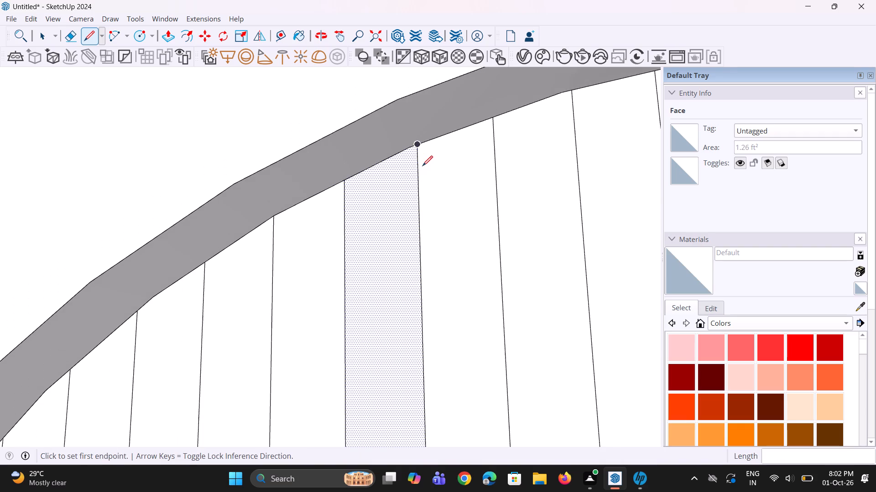
key("space")
key("space")
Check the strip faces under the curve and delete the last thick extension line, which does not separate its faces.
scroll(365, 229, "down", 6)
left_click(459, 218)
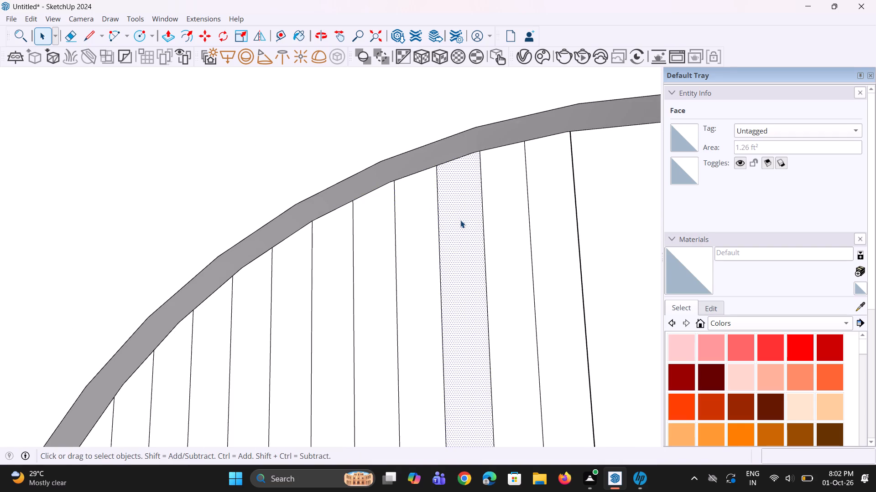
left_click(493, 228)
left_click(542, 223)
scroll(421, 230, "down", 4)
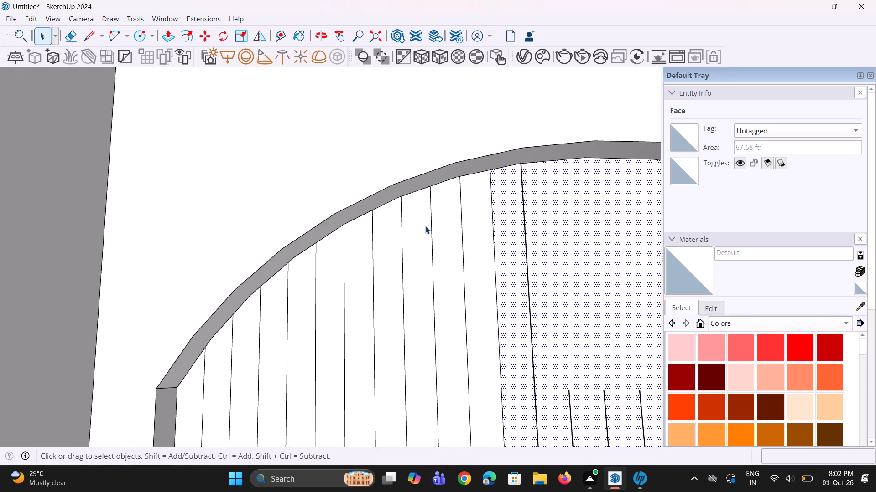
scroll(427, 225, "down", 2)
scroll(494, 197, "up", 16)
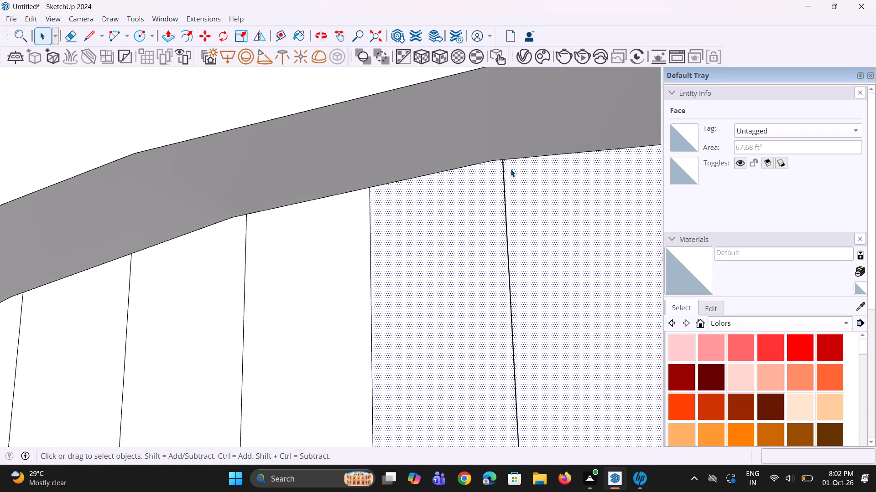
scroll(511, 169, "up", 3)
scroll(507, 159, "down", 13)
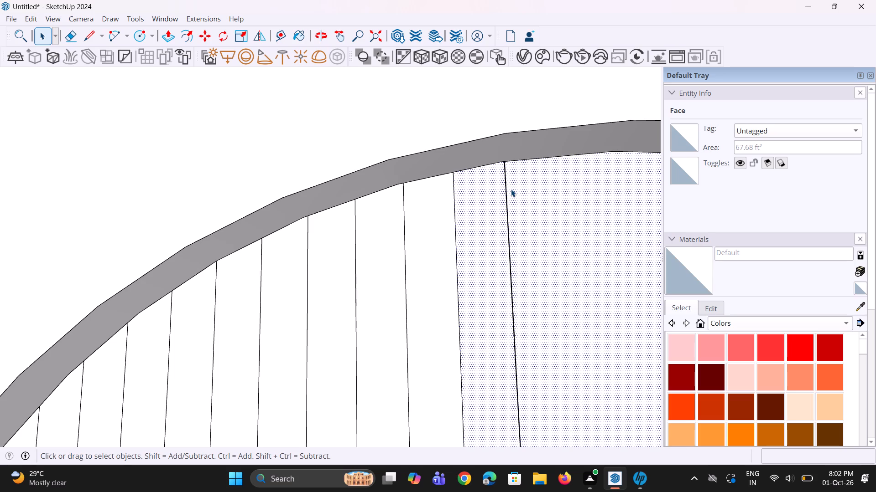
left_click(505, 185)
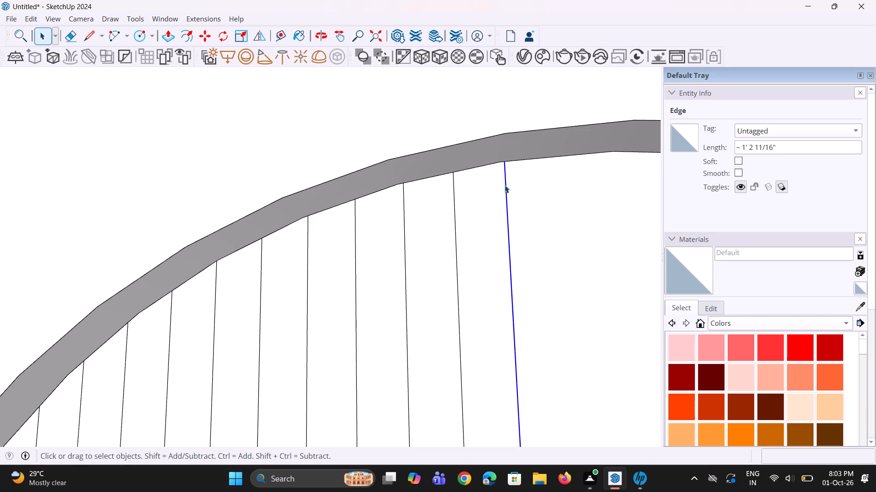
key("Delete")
Extend the next two strip edges straight up to the wavy curve with lines about 1' 2 3/4" long each, checking the strip faces.
scroll(477, 215, "down", 12)
scroll(485, 281, "up", 4)
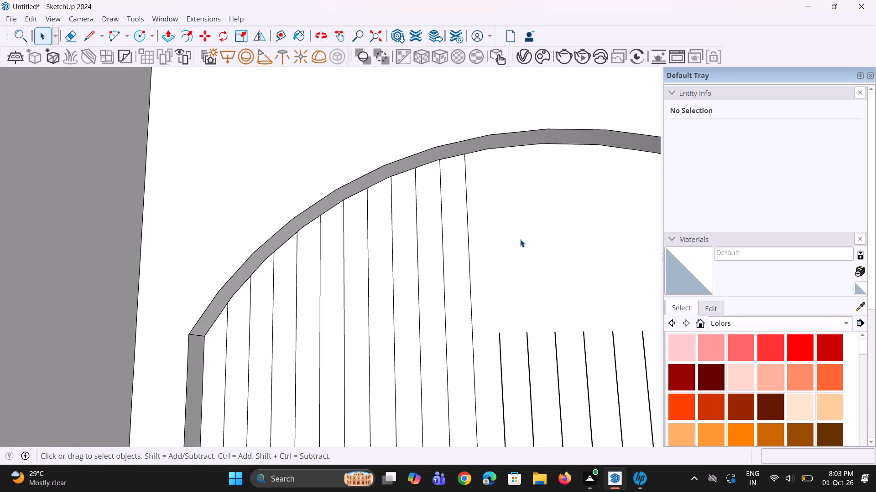
key("l")
scroll(531, 267, "up", 3)
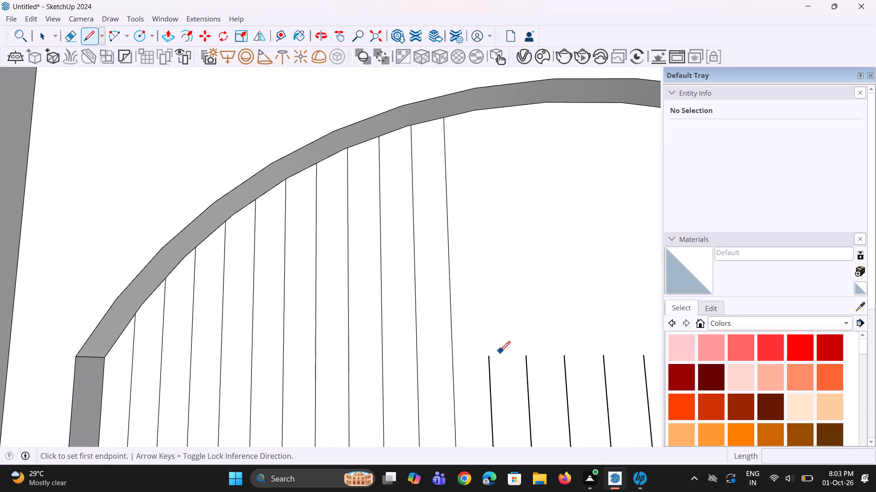
left_click(490, 356)
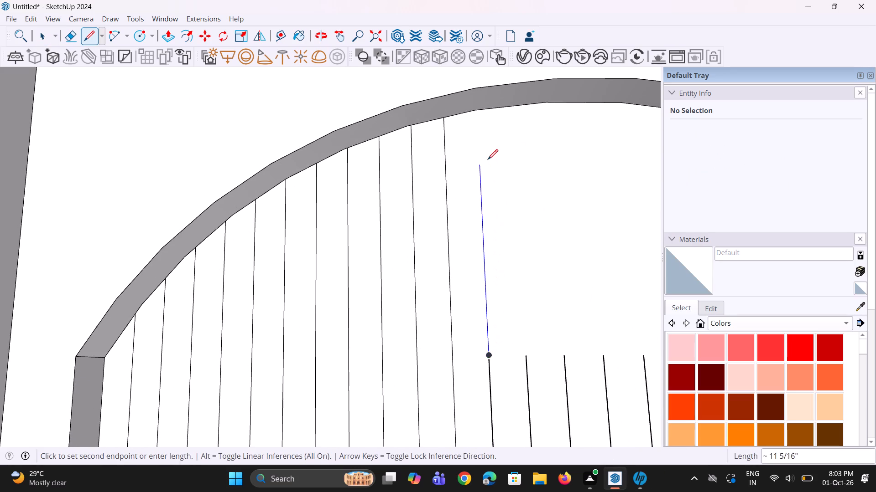
scroll(485, 146, "up", 3)
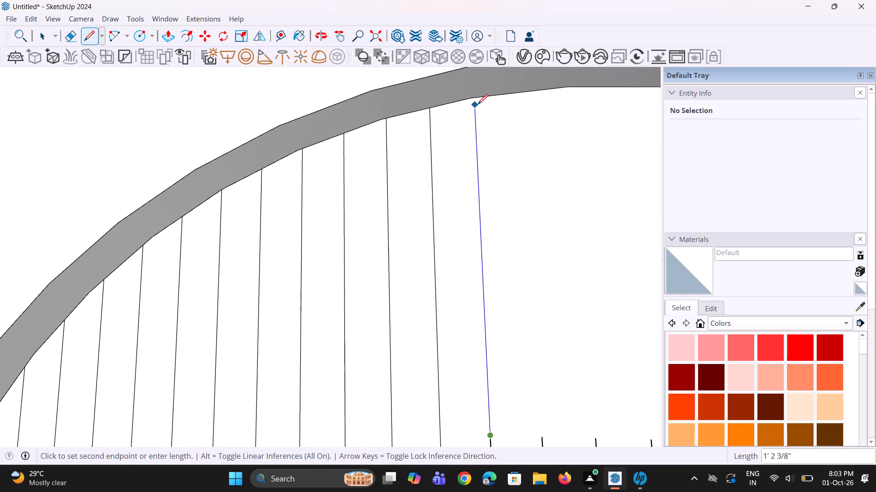
left_click(480, 101)
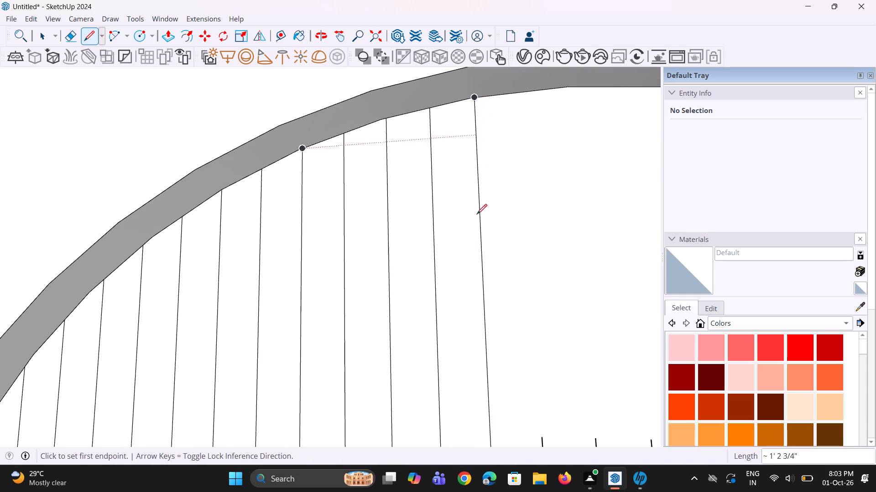
key("space")
left_click(470, 231)
scroll(459, 285, "down", 3)
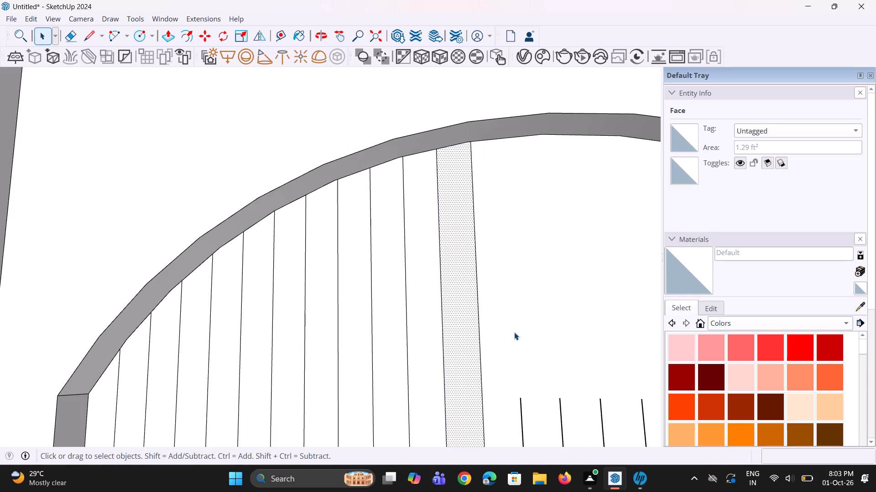
key("l")
left_click(519, 400)
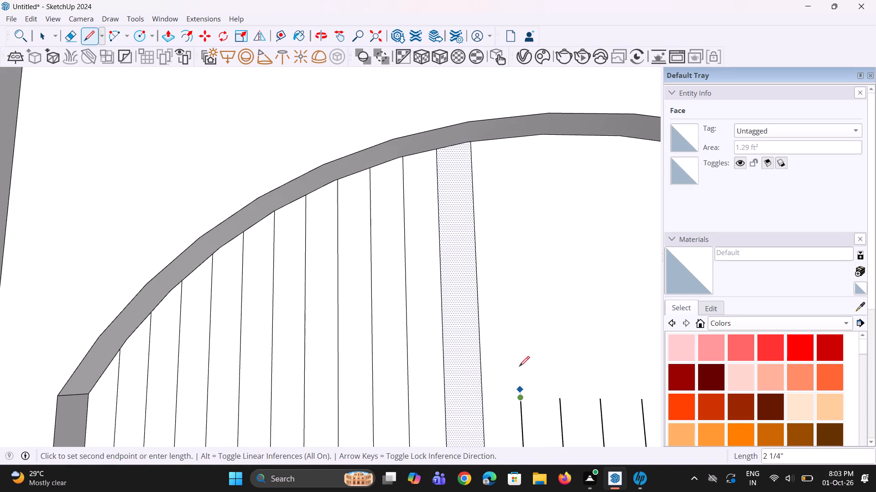
left_click(508, 137)
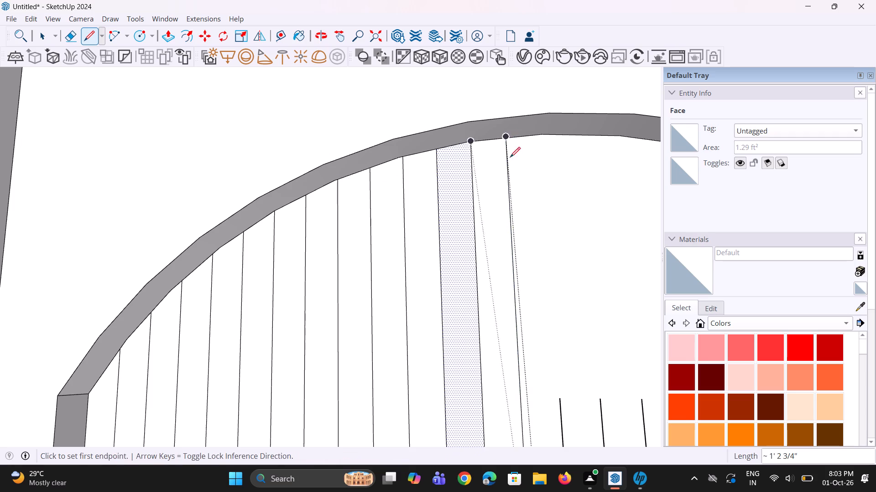
key("space")
left_click(495, 192)
Draw a line from the next strip edge's top up to just below the wavy curve and check the adjoining strip face.
key("l")
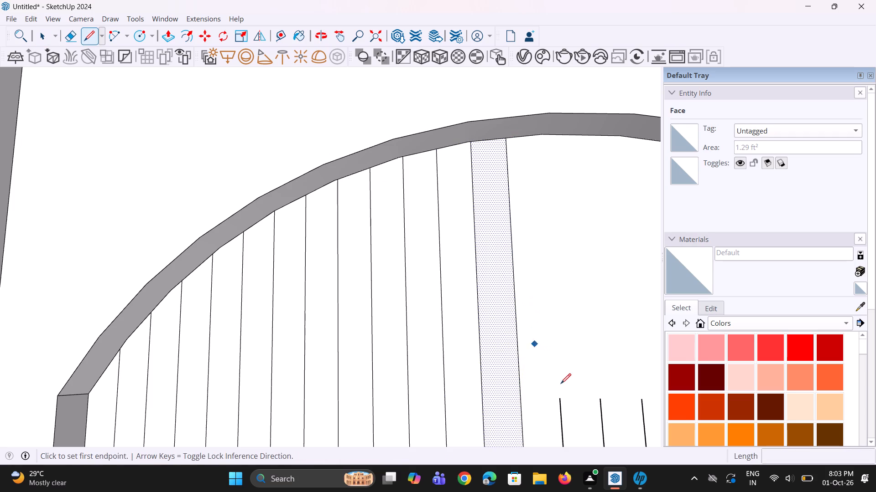
left_click(559, 400)
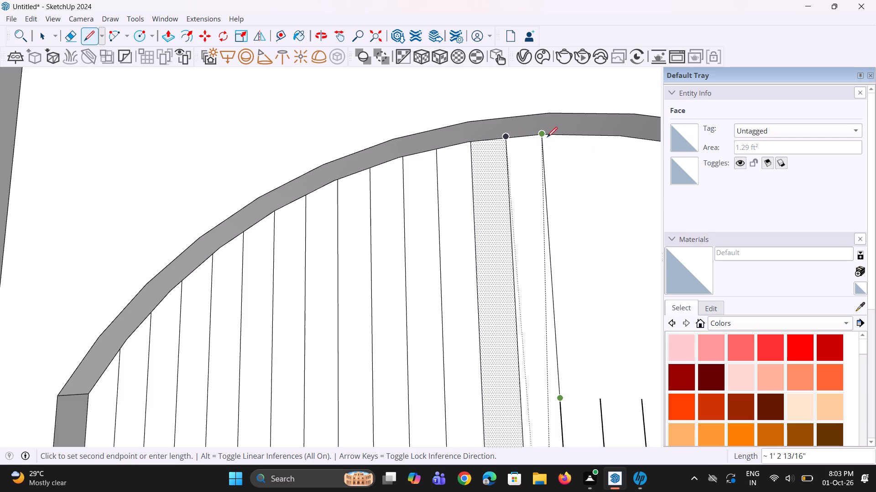
left_click(547, 142)
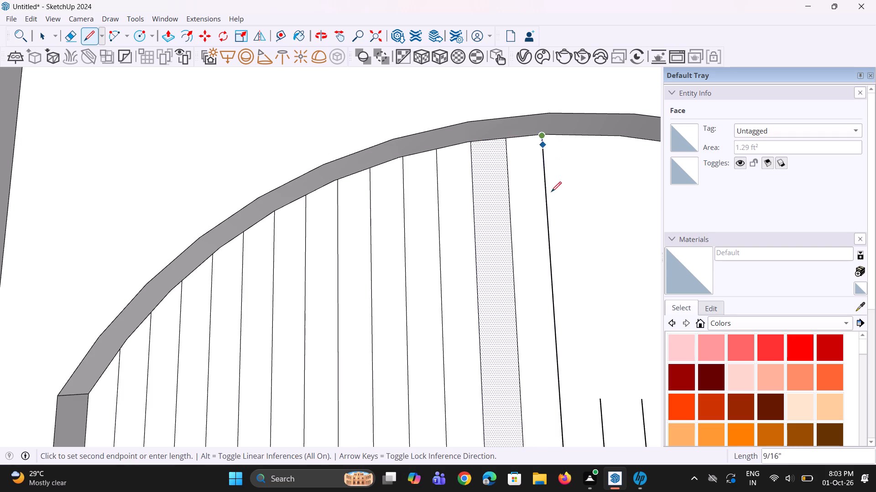
scroll(537, 270, "down", 4)
key("space")
key("space")
left_click(536, 281)
Close the small gap between that line's top and the wavy curve with a line about 1/8" long.
scroll(581, 296, "up", 1)
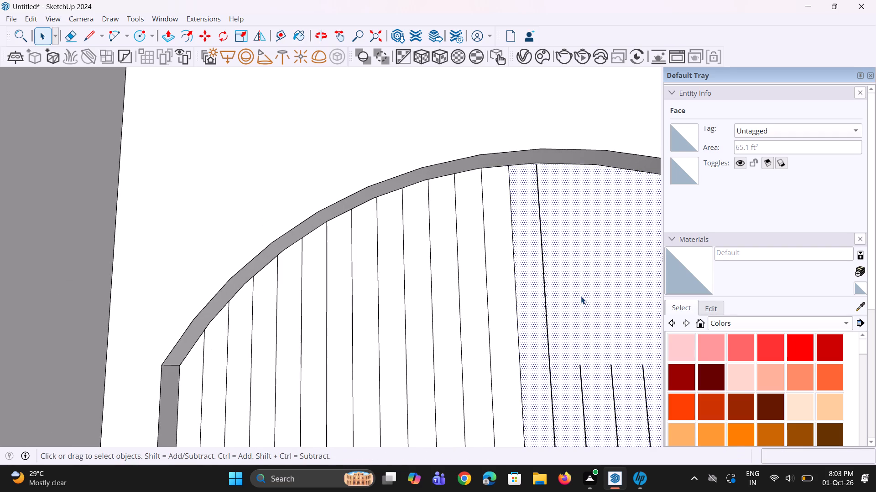
scroll(525, 143, "up", 13)
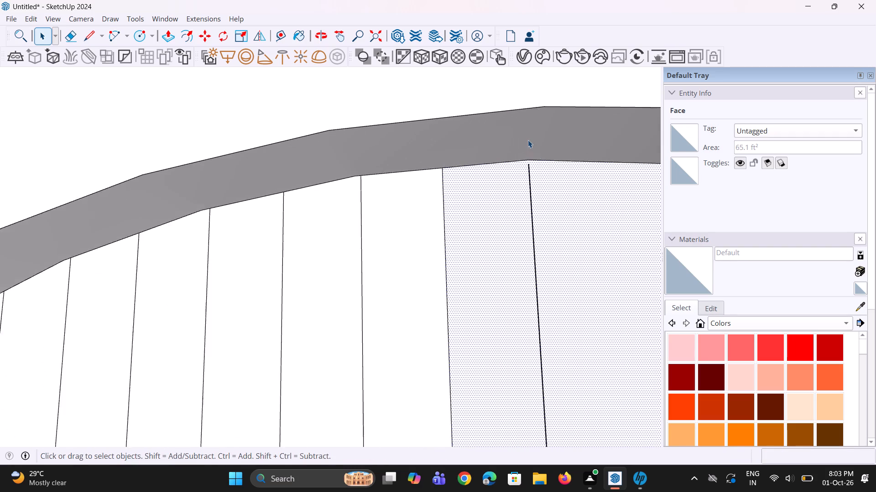
key("l")
scroll(524, 151, "up", 5)
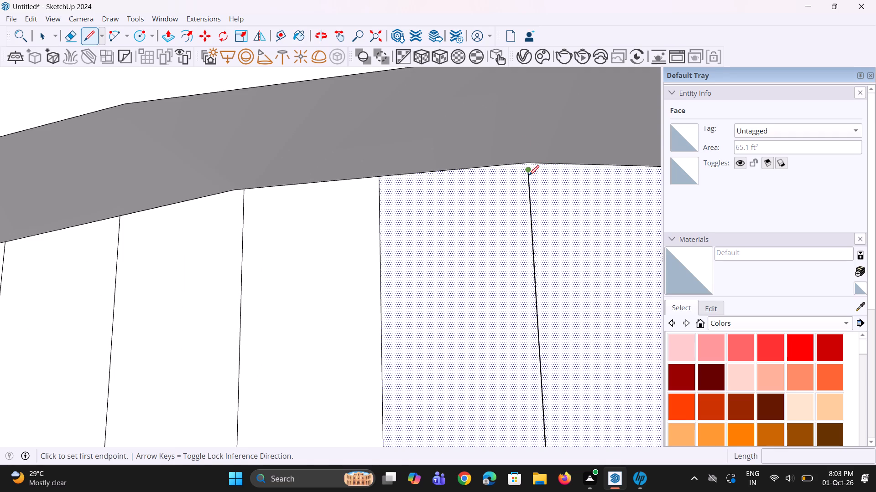
left_click(529, 174)
left_click(529, 164)
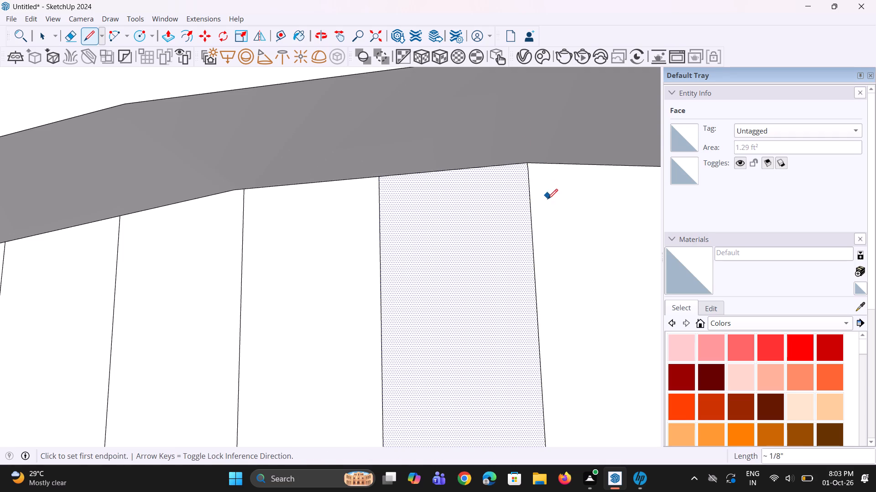
key("space")
key("space")
Examine the divided strips and the remaining short strip edges against the whole back wall and room.
scroll(478, 260, "down", 20)
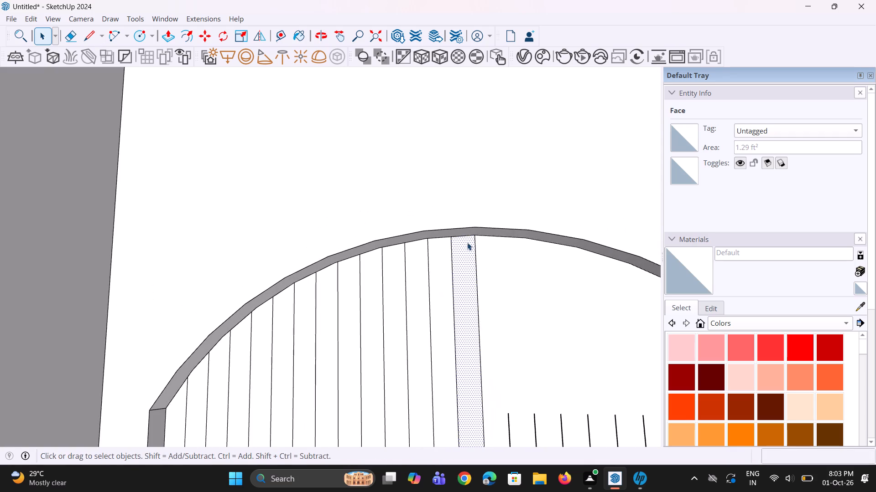
scroll(456, 355, "down", 12)
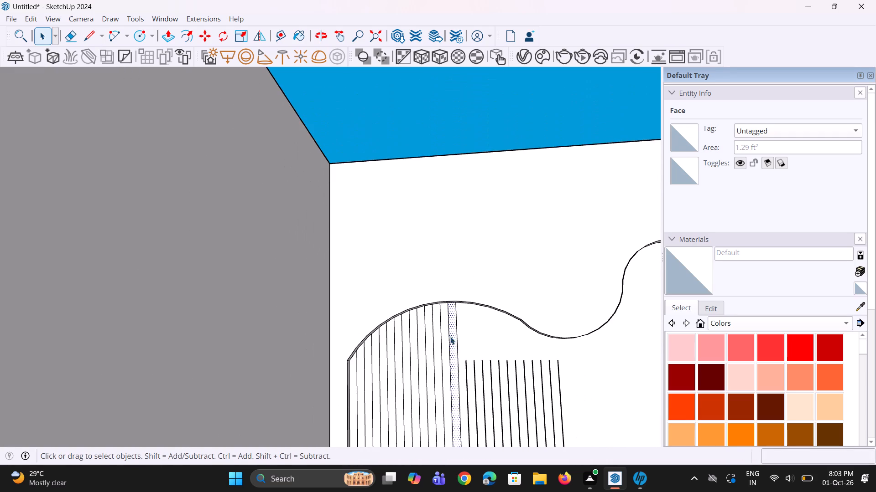
scroll(455, 344, "down", 12)
middle_click_drag(458, 348, 458, 409)
scroll(457, 410, "up", 8)
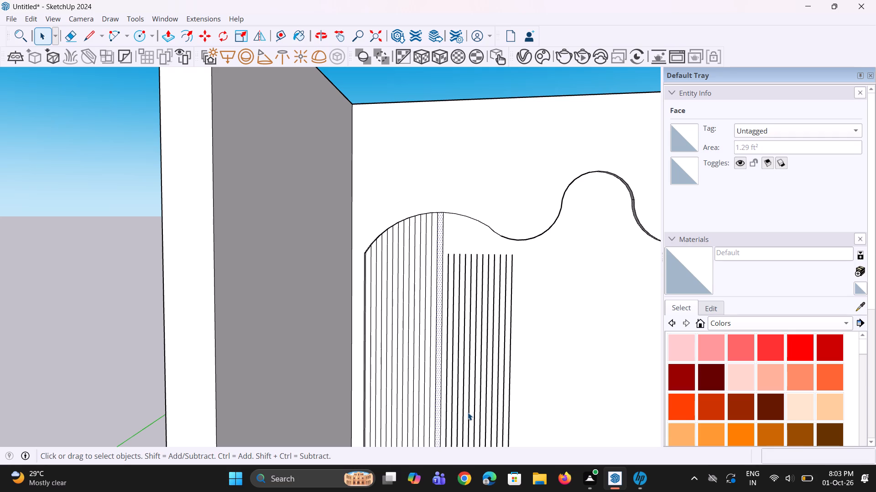
scroll(437, 357, "down", 3)
scroll(401, 232, "down", 7)
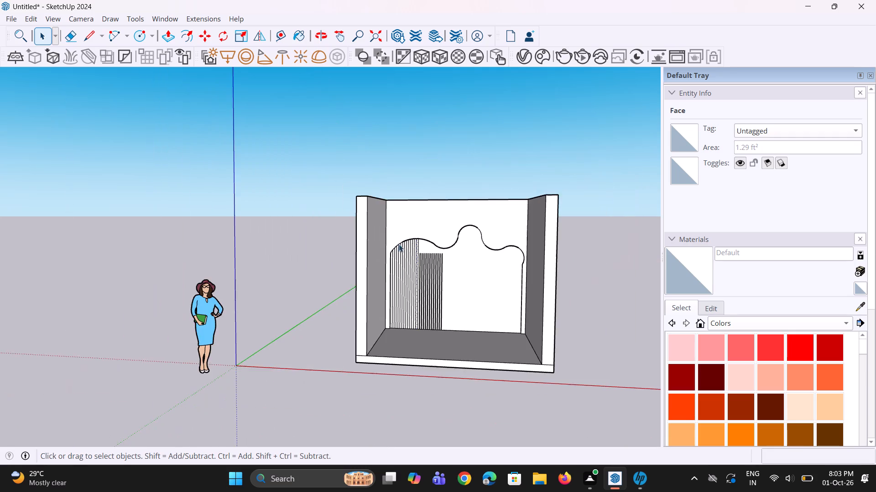
scroll(399, 244, "down", 1)
scroll(403, 278, "up", 14)
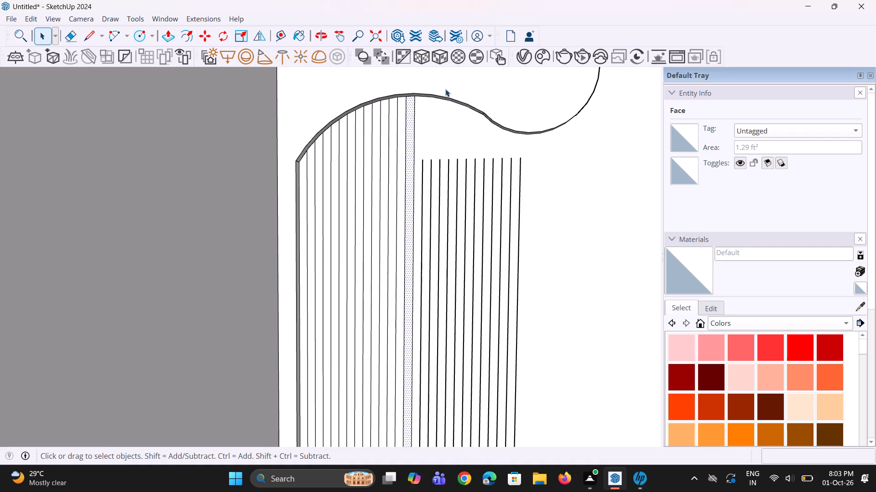
Extend the first remaining short strip edge up to the wavy curve with a line about 1' 2 5/8" long and check the strip face.
middle_click_drag(382, 181, 374, 130)
scroll(399, 144, "up", 5)
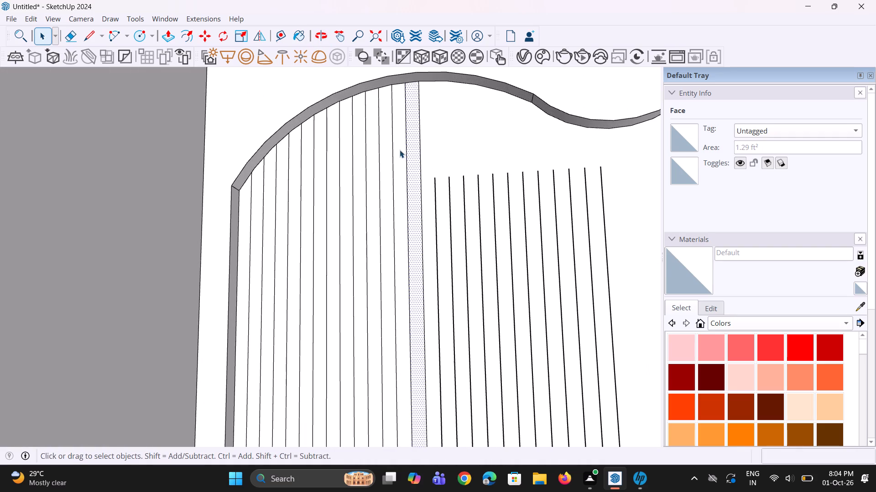
scroll(438, 173, "up", 1)
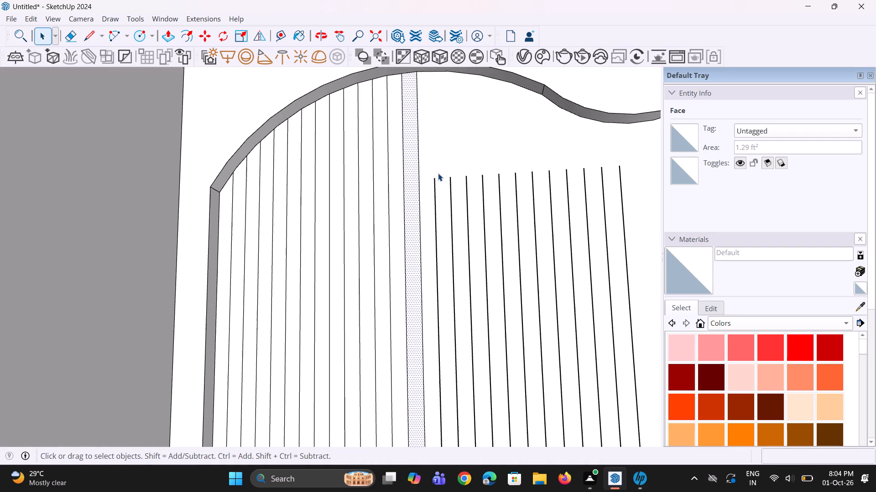
key("l")
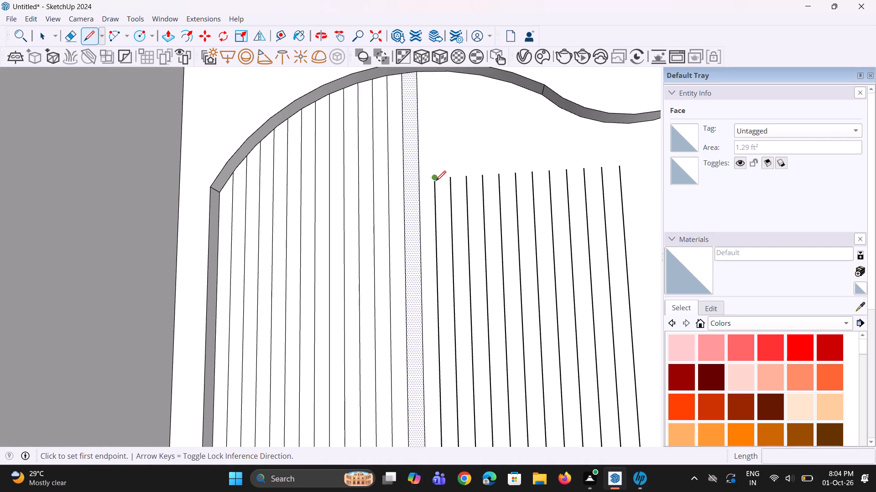
left_click(436, 181)
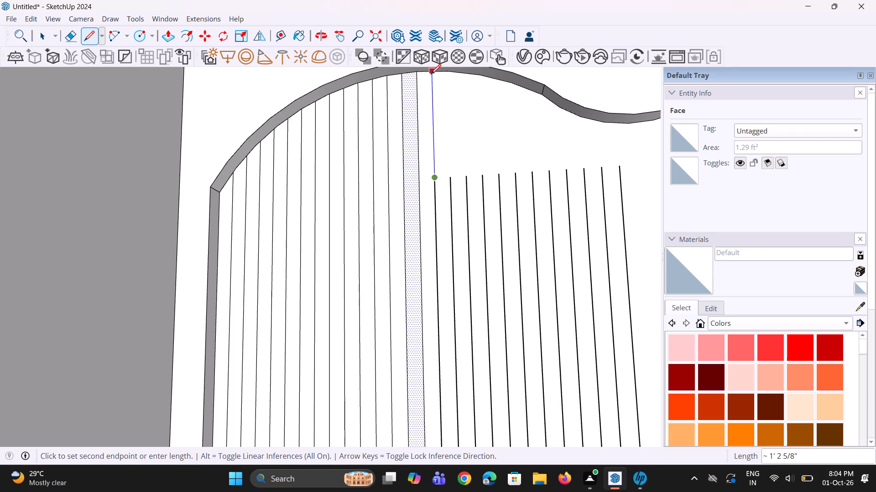
left_click(430, 74)
key("space")
left_click(426, 104)
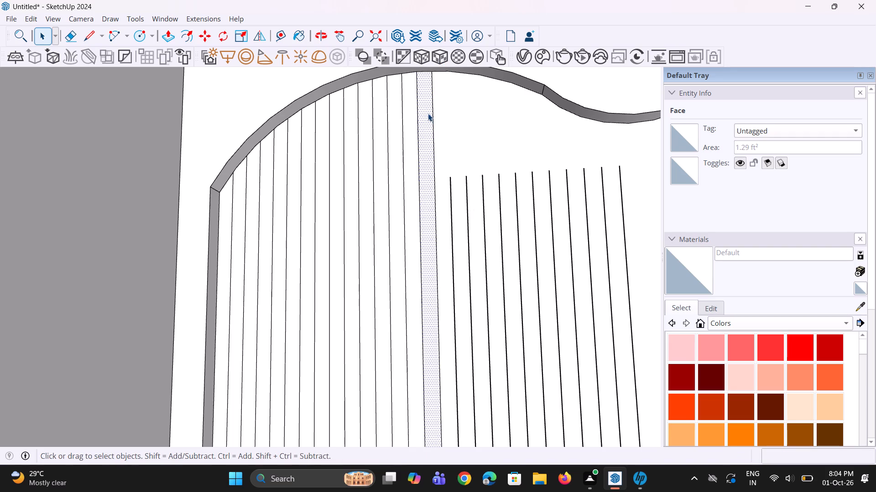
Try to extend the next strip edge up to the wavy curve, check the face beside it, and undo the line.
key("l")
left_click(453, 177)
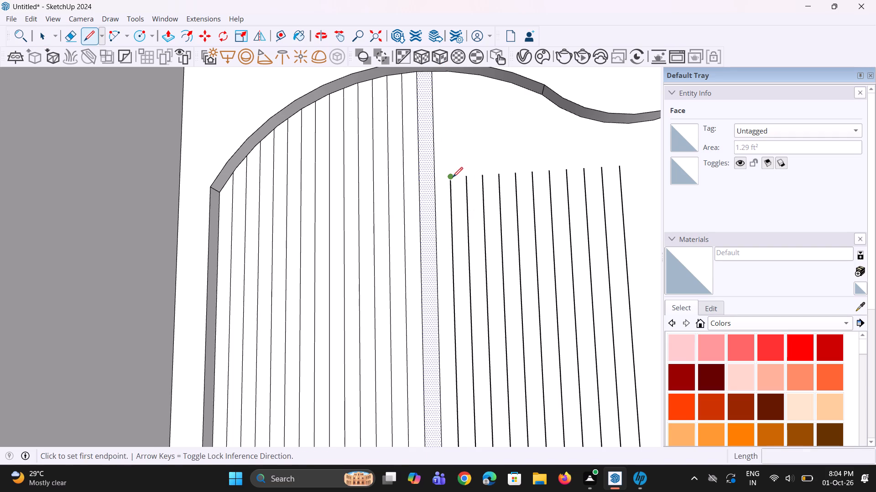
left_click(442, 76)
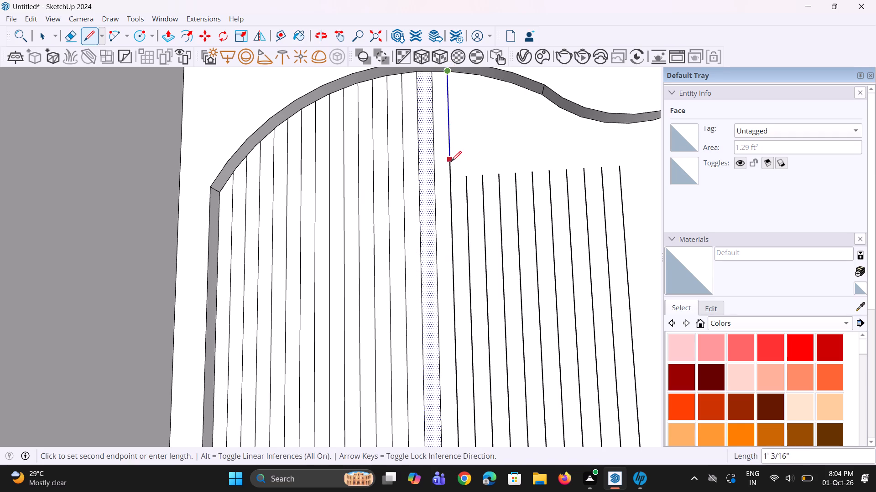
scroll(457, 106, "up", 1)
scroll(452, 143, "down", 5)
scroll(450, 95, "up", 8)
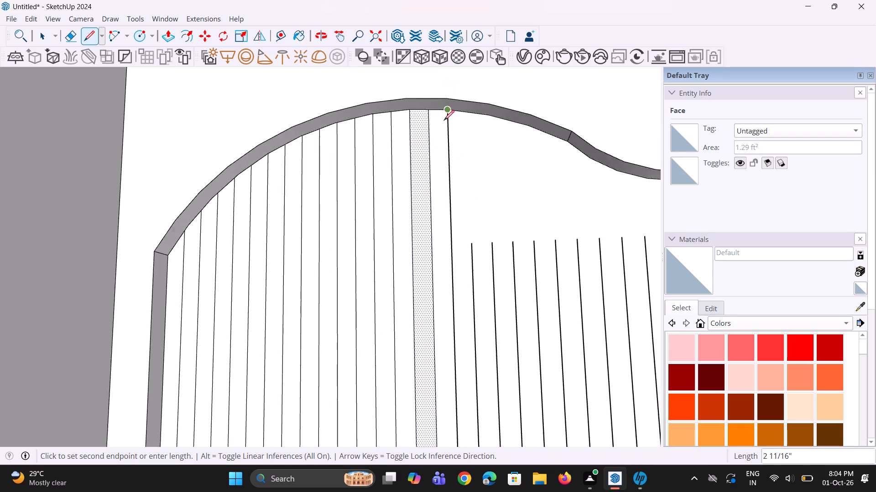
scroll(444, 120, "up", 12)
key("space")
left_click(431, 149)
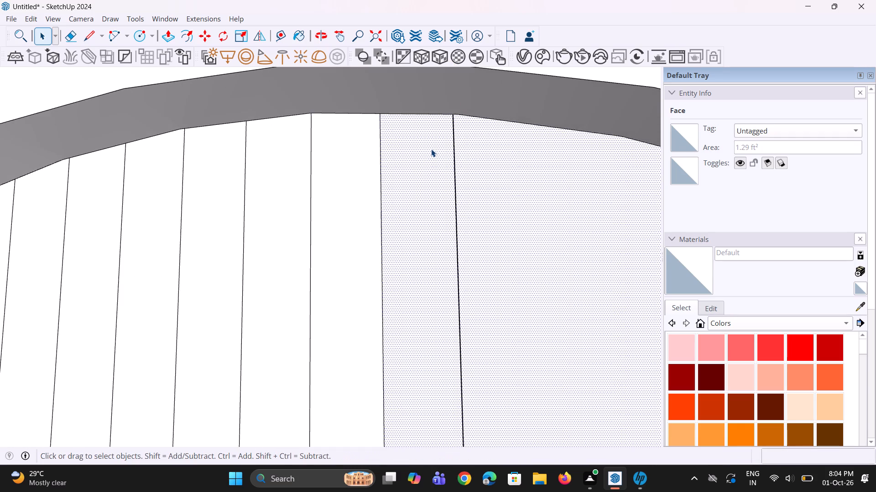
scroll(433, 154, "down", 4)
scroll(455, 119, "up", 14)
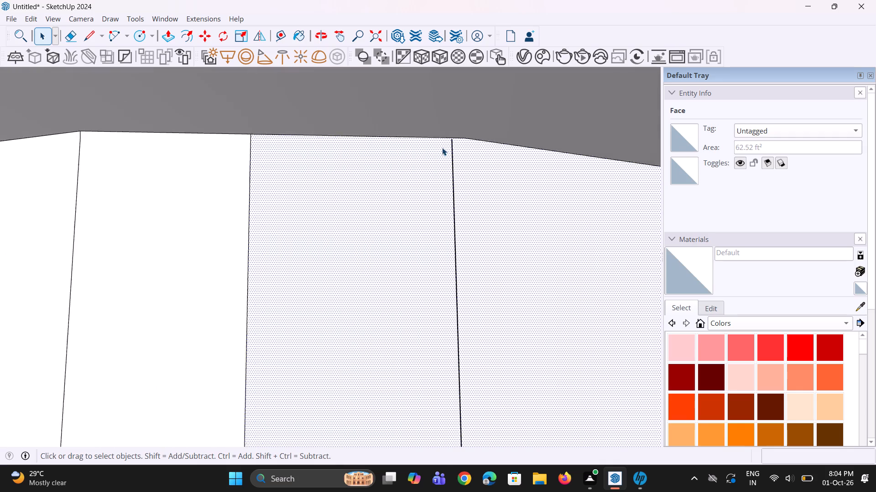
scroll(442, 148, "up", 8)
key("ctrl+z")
Extend the next short strip edge up to the wavy curve with a line about 1' 2 3/8" long.
scroll(448, 138, "down", 4)
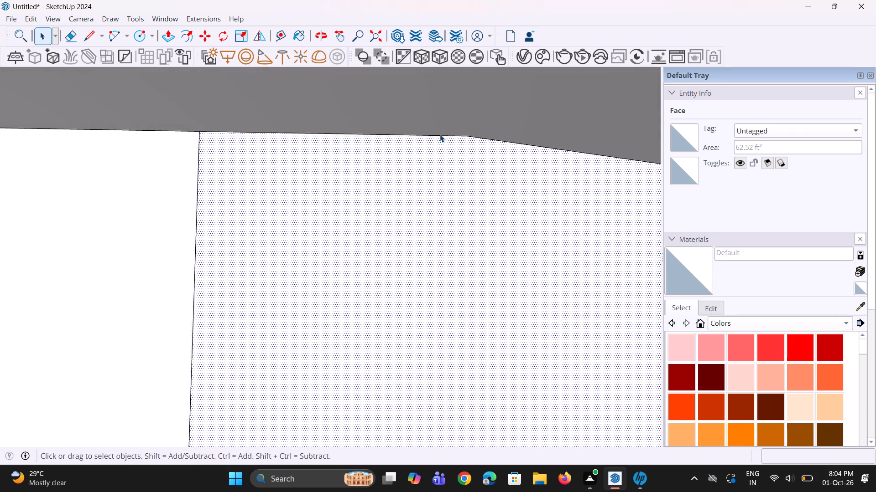
scroll(440, 134, "down", 17)
key("l")
scroll(424, 178, "down", 8)
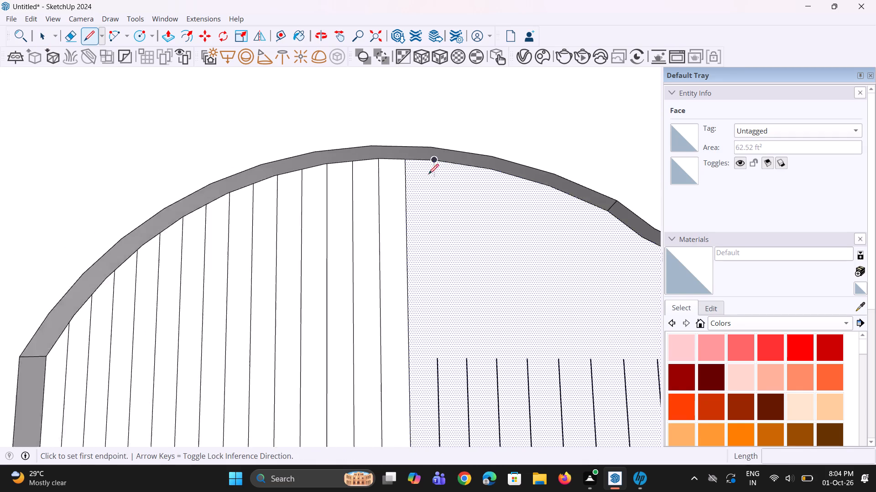
scroll(428, 174, "down", 4)
scroll(447, 296, "up", 1)
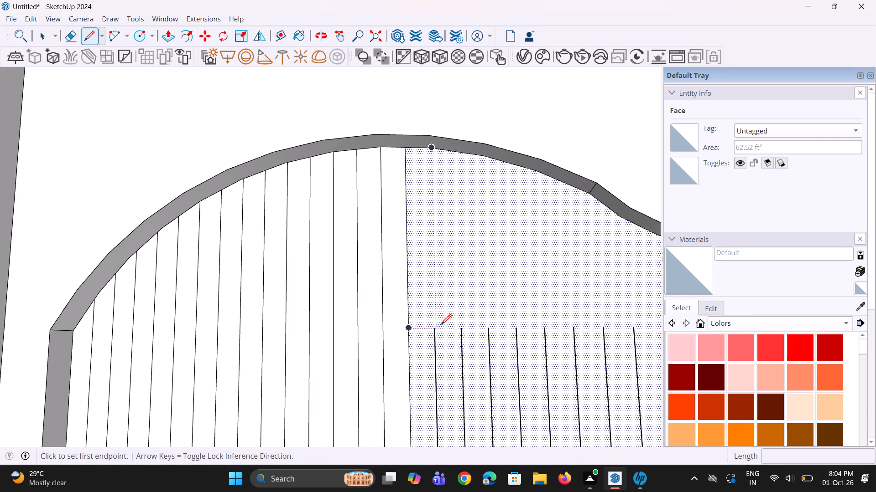
left_click(436, 328)
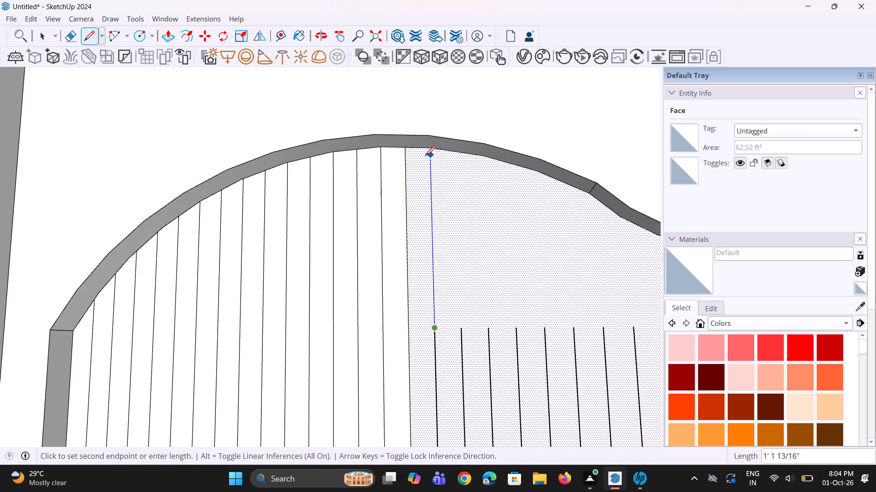
scroll(422, 157, "up", 5)
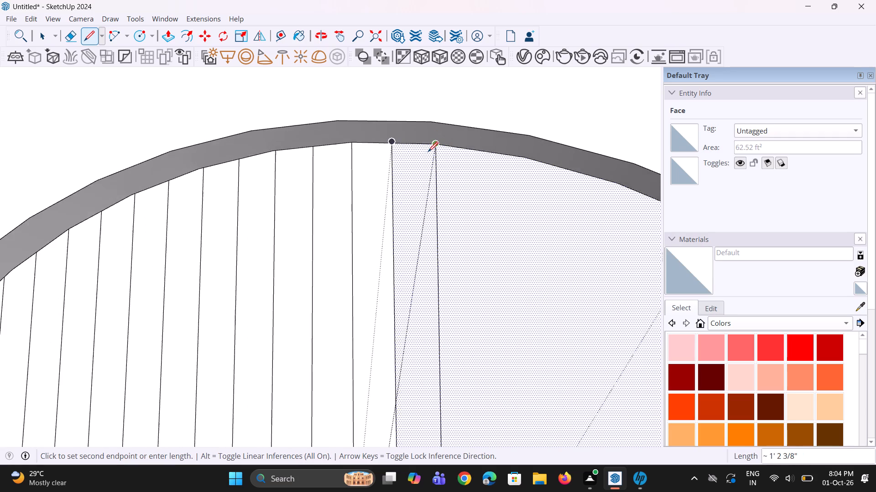
scroll(428, 152, "up", 3)
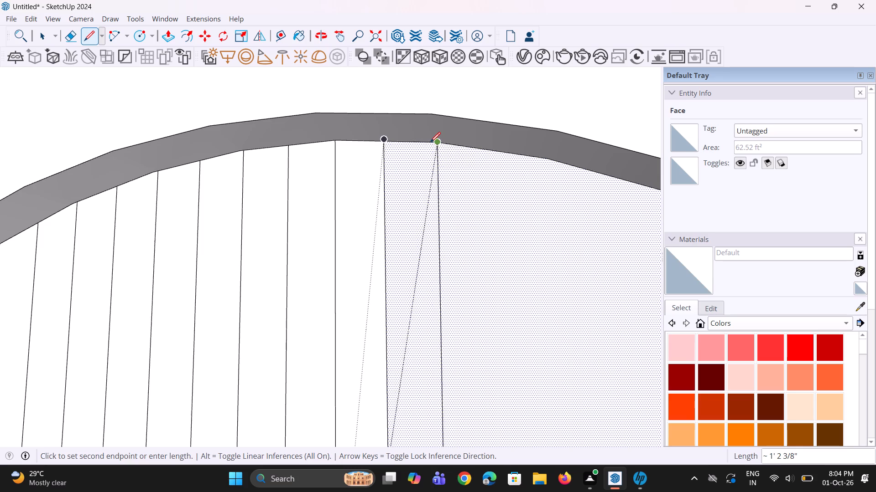
left_click(430, 142)
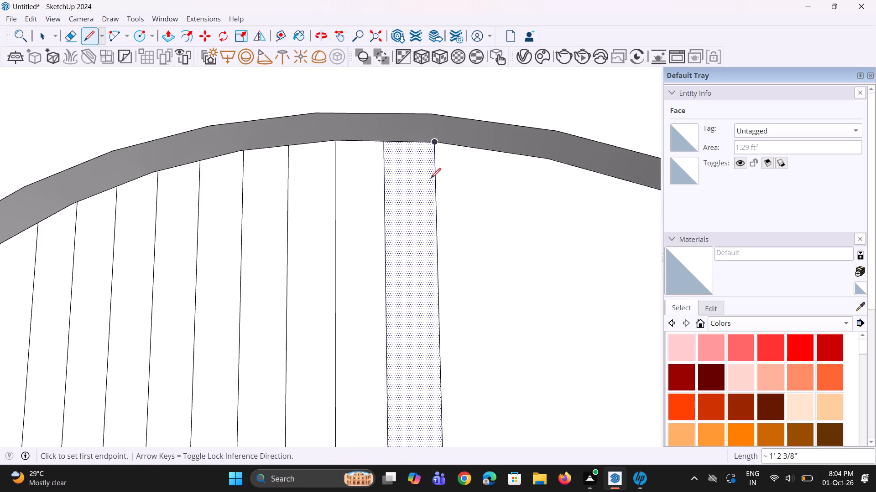
Extend the following short strip edge up to the wavy curve with a line about 1' 1 15/16" long and check the strip face.
scroll(431, 178, "down", 8)
scroll(438, 214, "down", 4)
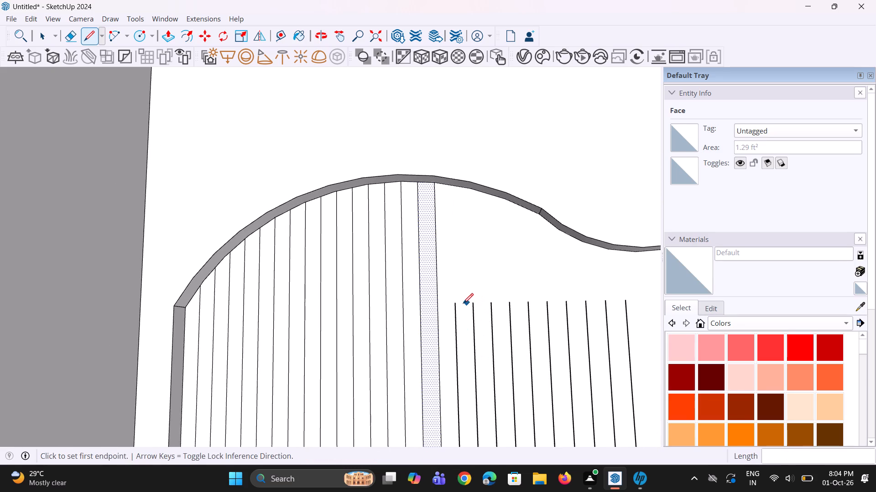
left_click(456, 302)
scroll(456, 186, "up", 1)
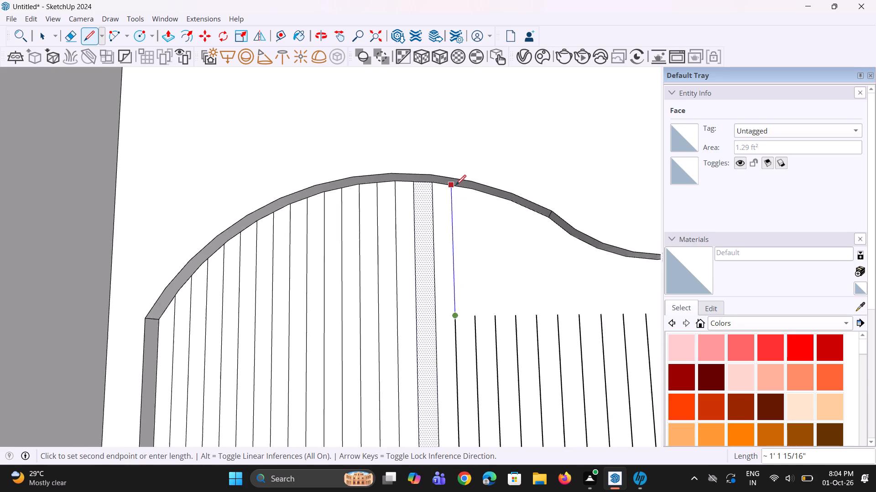
scroll(456, 185, "up", 7)
left_click(453, 184)
scroll(451, 239, "down", 9)
key("space")
left_click(442, 253)
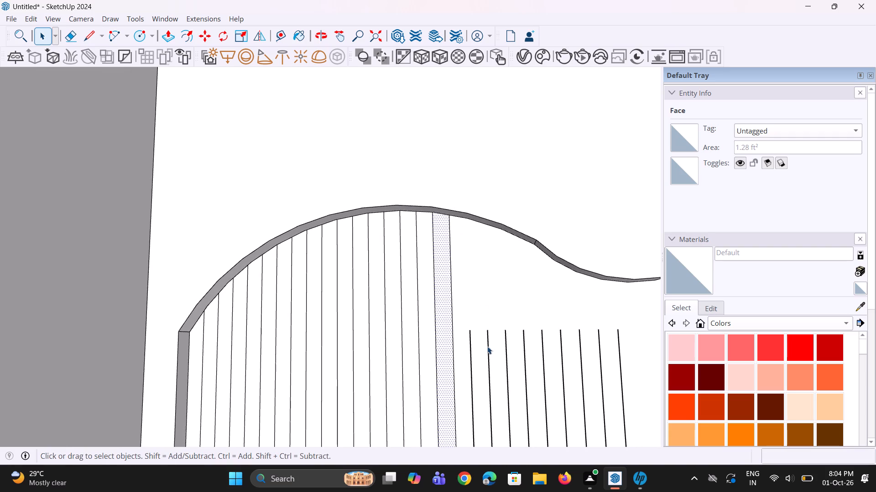
Extend the next two short strip edges up to the wavy curve with lines about 1' 1 7/16" and 1' 11/16" long.
key("l")
left_click(473, 332)
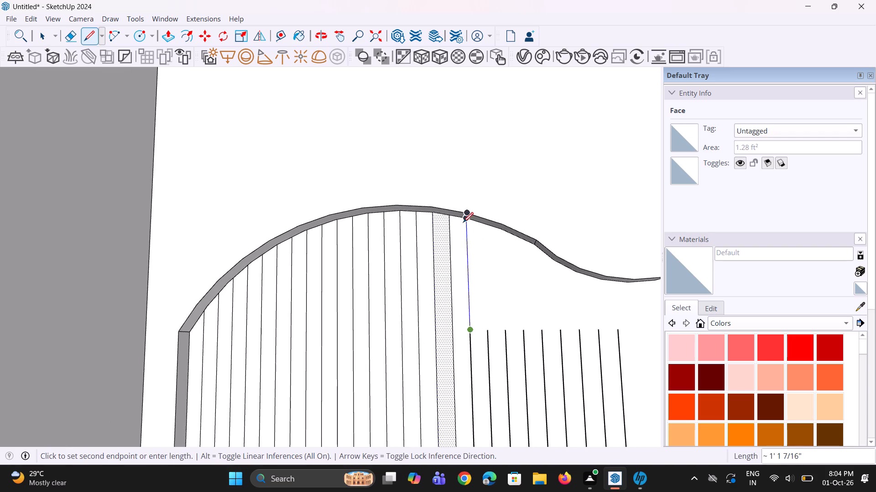
scroll(463, 221, "up", 5)
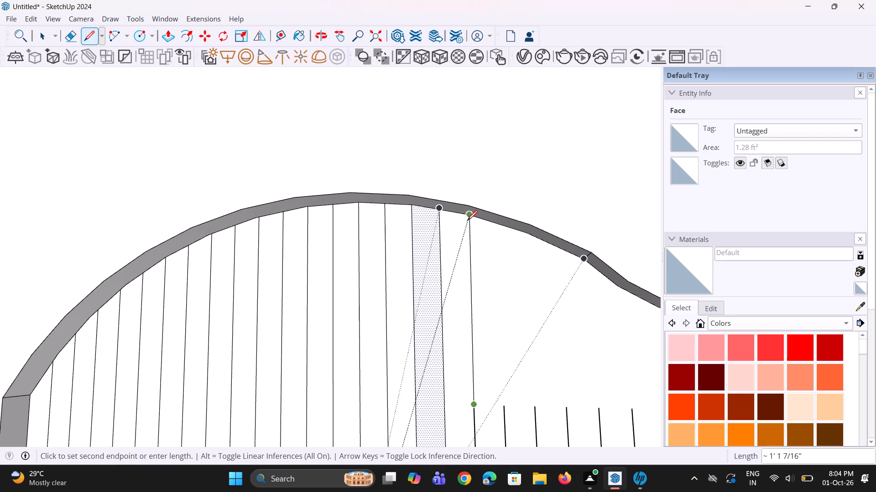
scroll(467, 223, "up", 4)
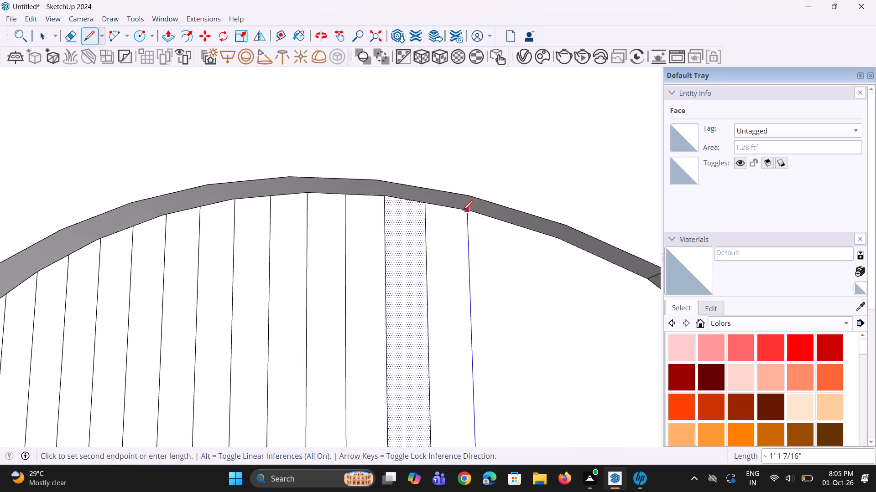
left_click(463, 210)
scroll(459, 222, "down", 8)
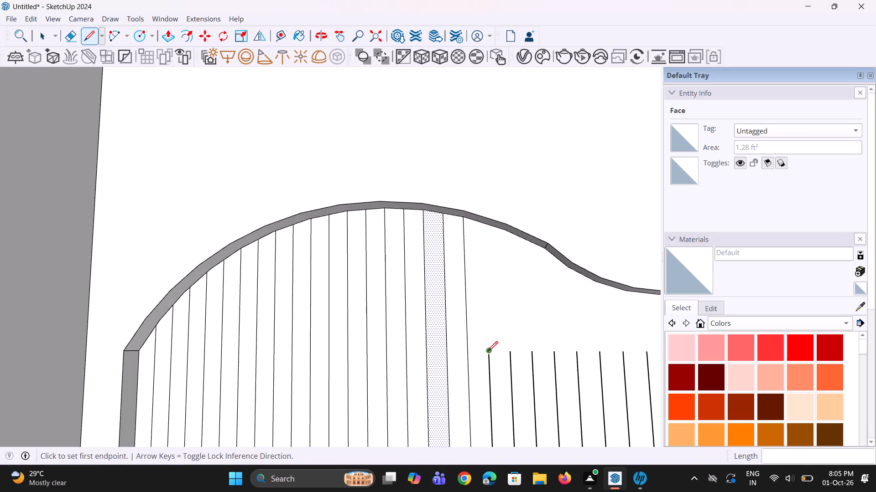
scroll(486, 353, "up", 3)
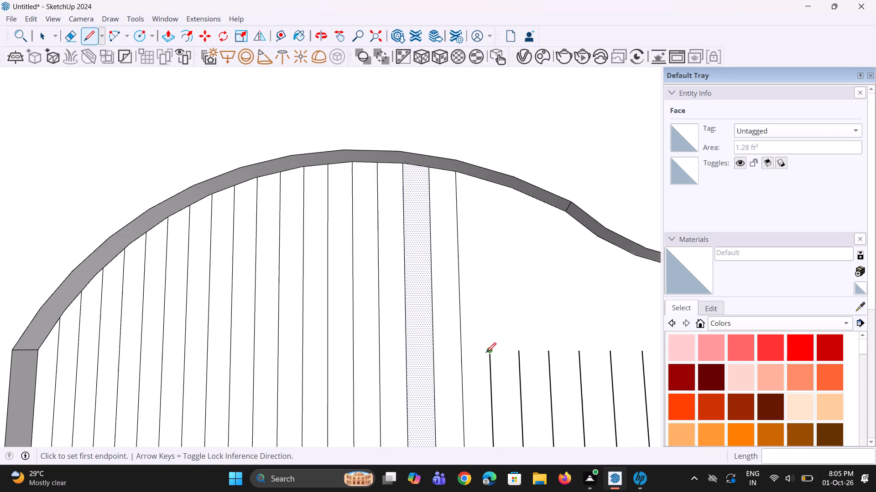
left_click(491, 351)
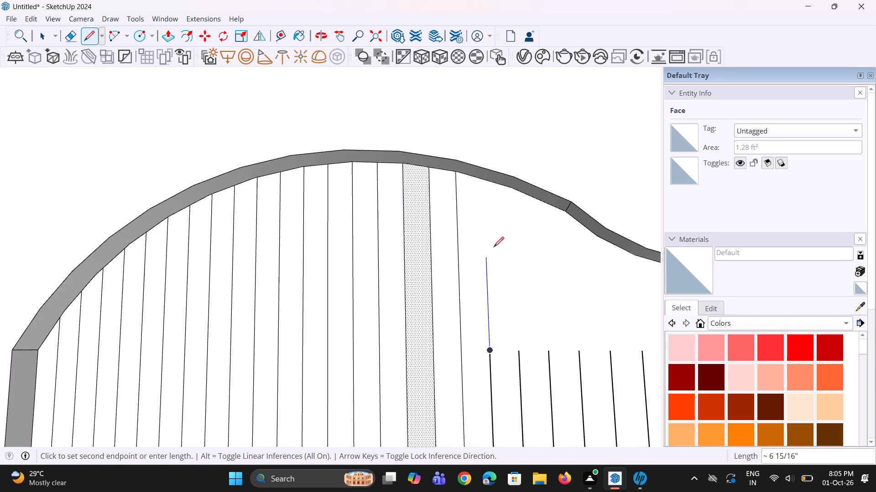
left_click(489, 183)
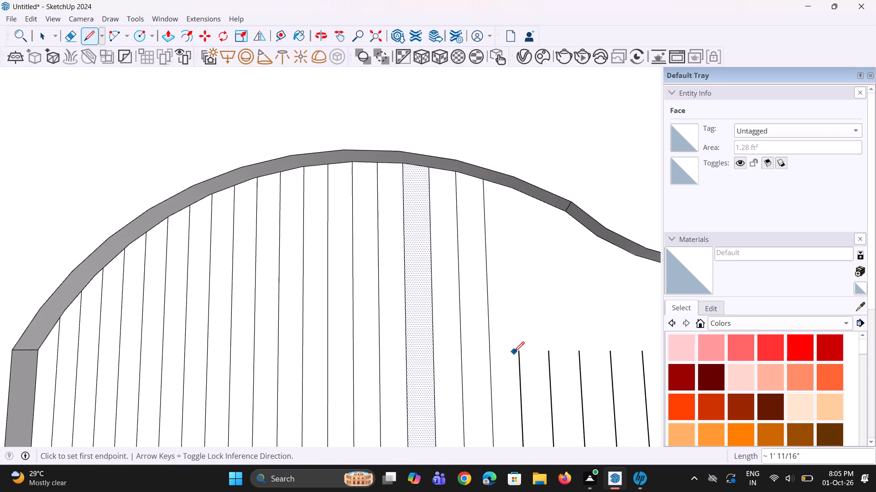
Extend the next short strip edge up to the curve's vertex with a line about 11 15/16" long and check the strip face.
left_click(519, 354)
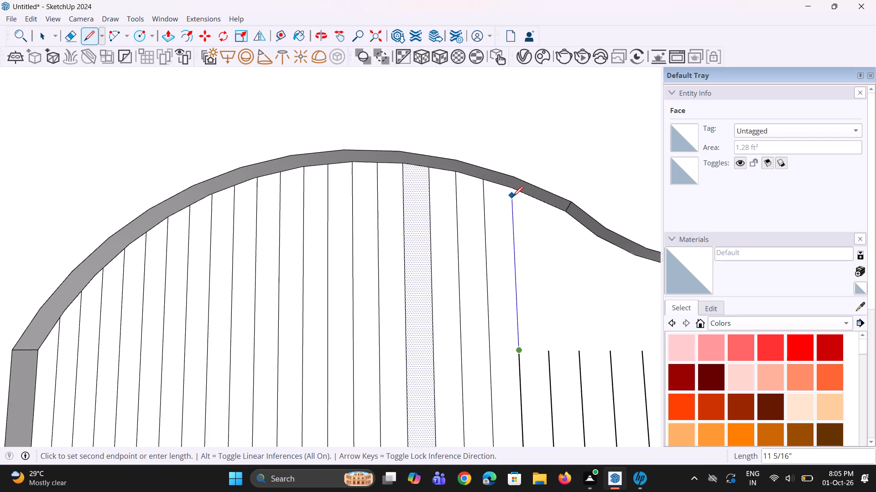
scroll(521, 215, "up", 5)
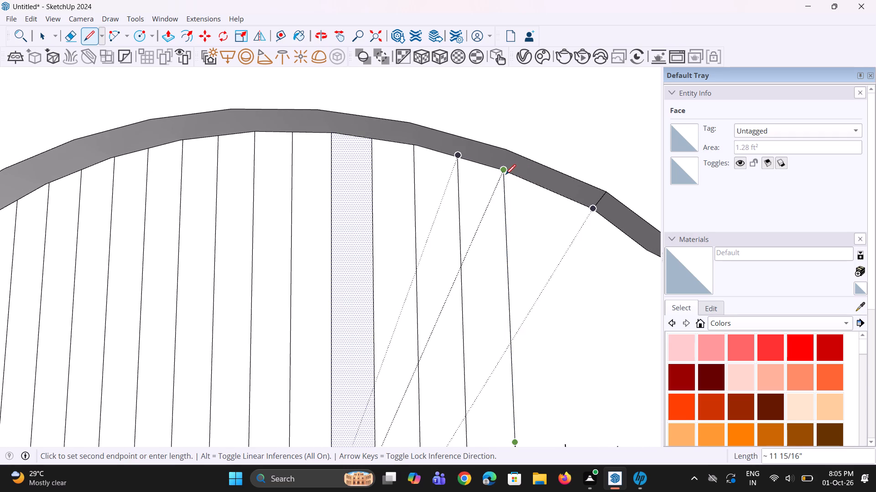
scroll(506, 183, "up", 7)
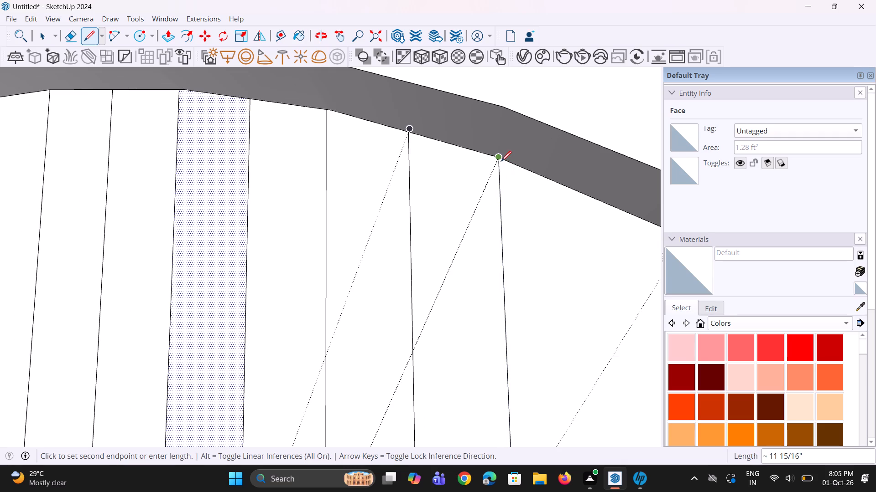
left_click(499, 157)
scroll(498, 218, "down", 4)
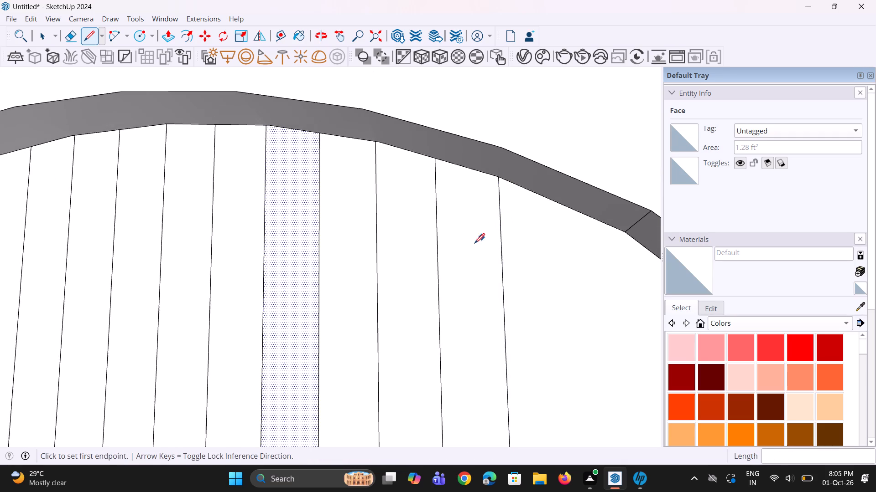
key("space")
left_click(474, 243)
Extend the next two short strip edges up to the wavy curve with lines about 10 13/16" and 9 9/16" long.
scroll(476, 266, "down", 13)
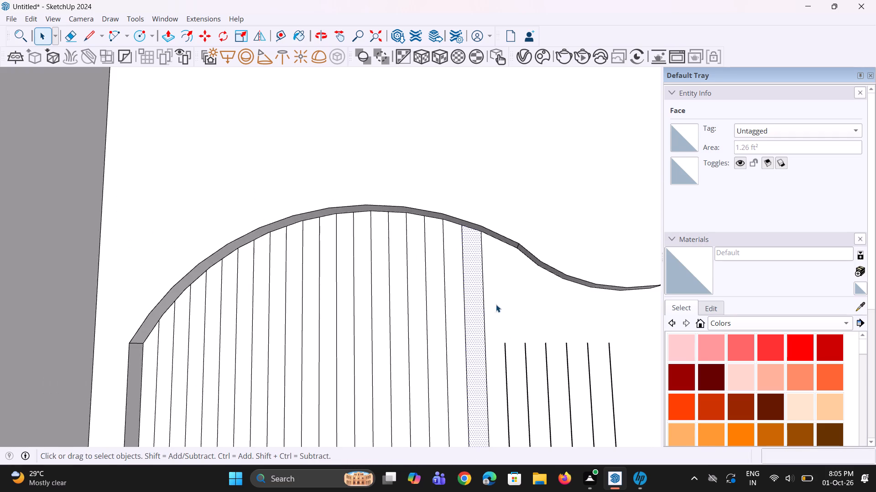
scroll(511, 328, "up", 2)
key("l")
left_click(506, 343)
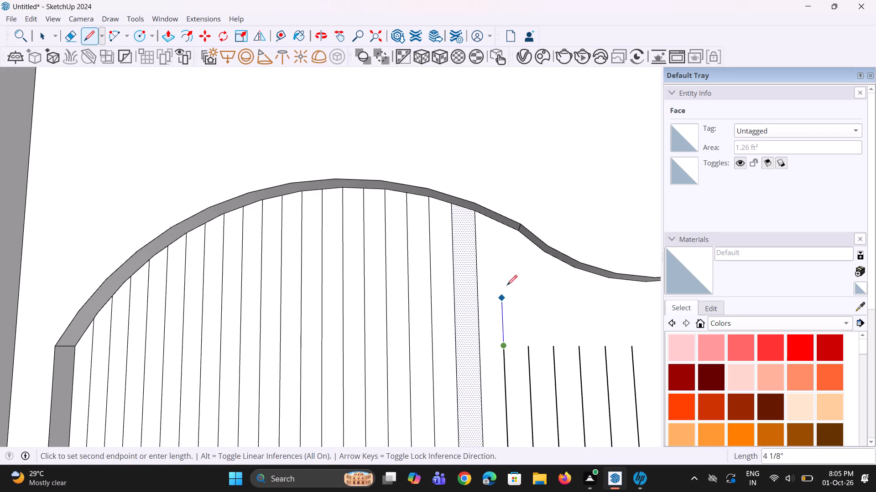
left_click(501, 224)
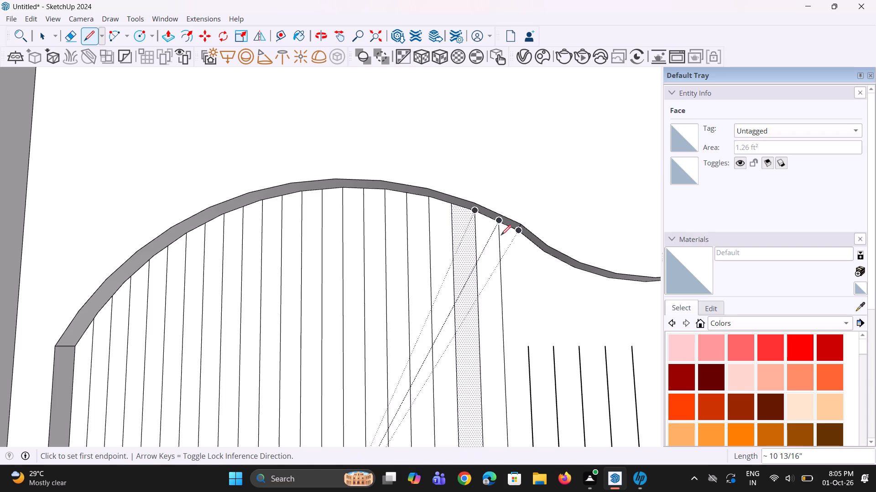
left_click(530, 348)
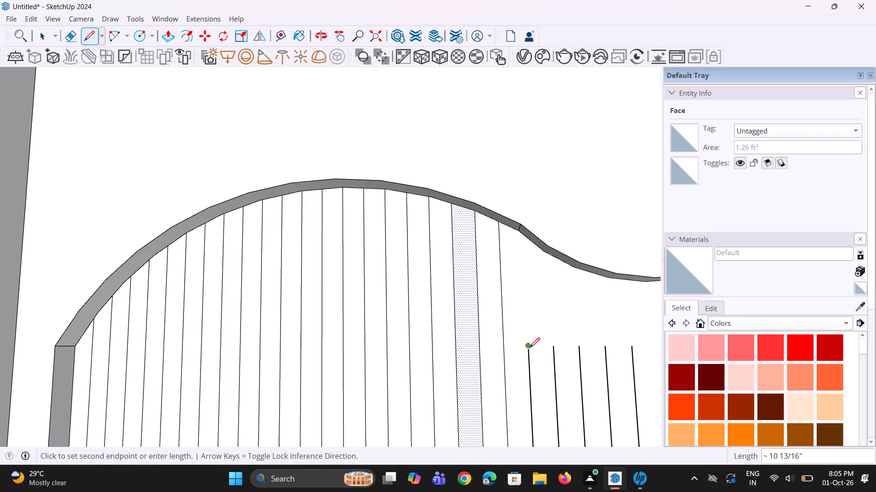
left_click(527, 236)
Extend the next short strip edge up to the wavy curve with a line about 7 13/16" long and check the newly divided strip faces.
left_click(553, 347)
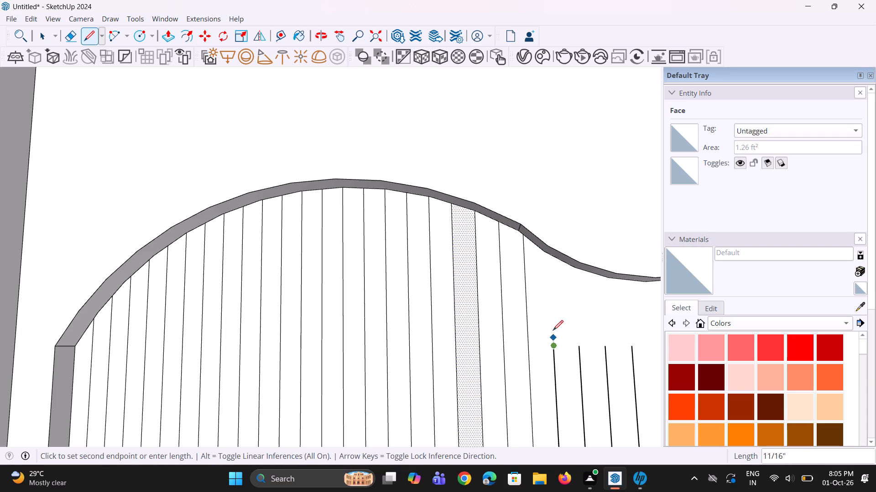
left_click(552, 259)
scroll(543, 338, "down", 4)
key("space")
left_click(533, 344)
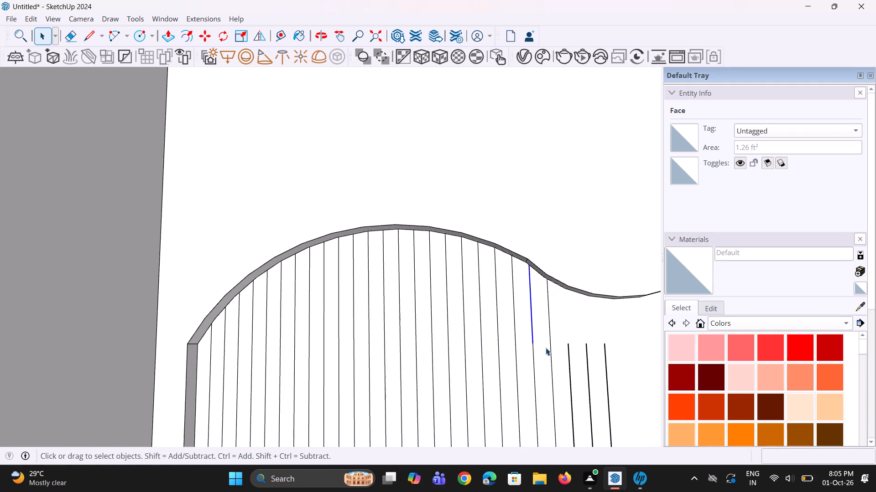
left_click(546, 348)
left_click(522, 339)
left_click(509, 340)
Extend the first of the three remaining short strip edges up to the curve with a line about 6 9/16" long and check the strip face.
scroll(520, 363, "down", 4)
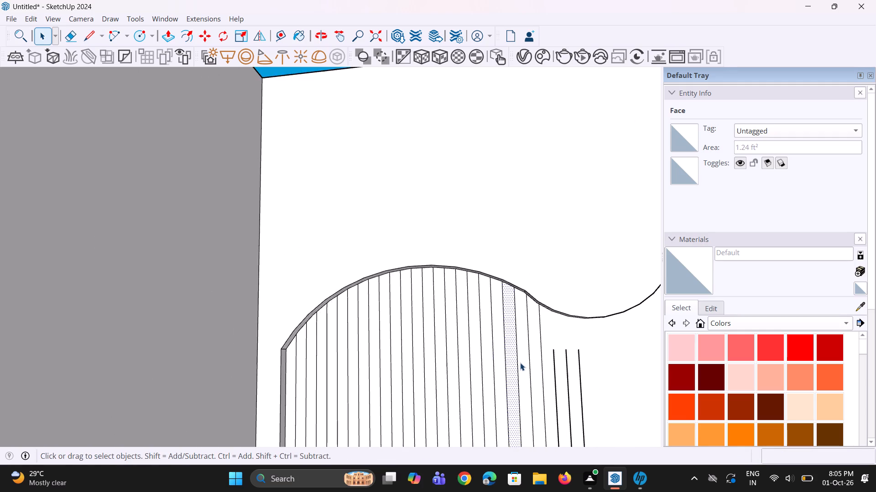
scroll(573, 356, "up", 5)
key("l")
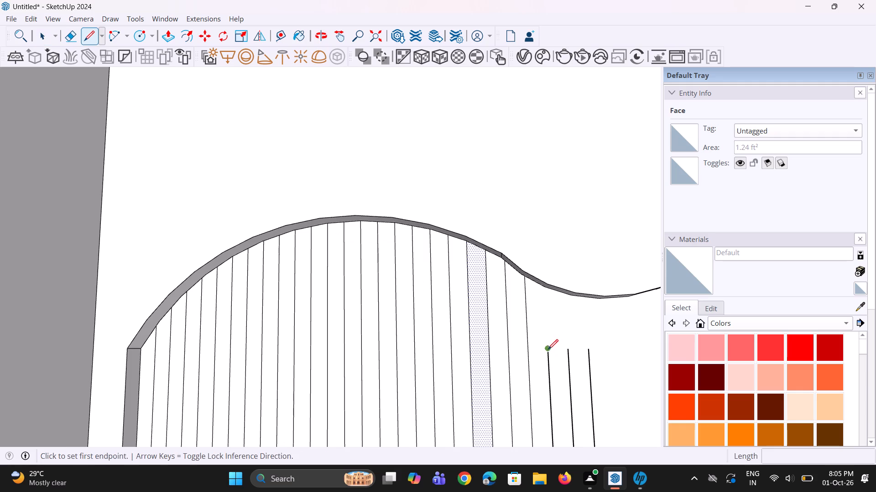
left_click(548, 349)
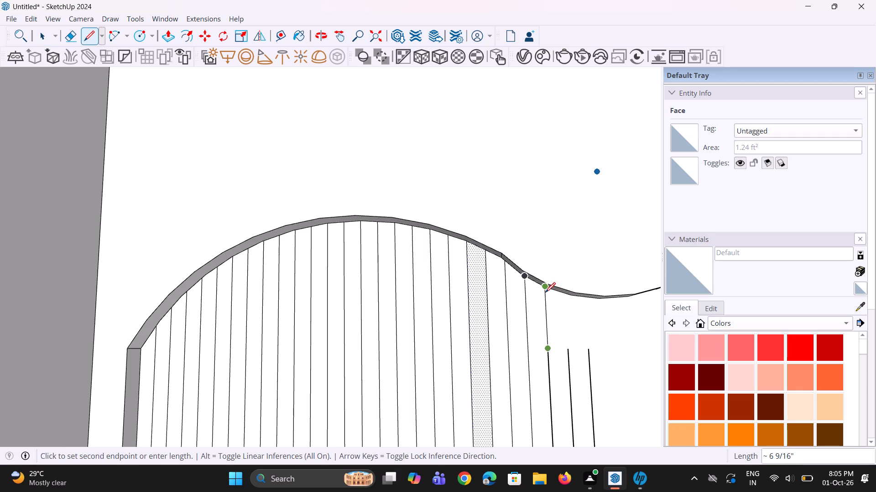
scroll(546, 294, "up", 4)
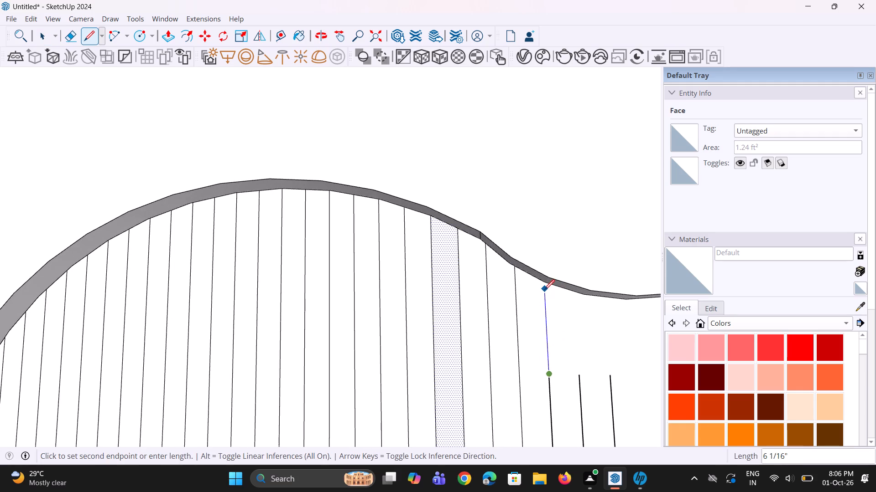
scroll(544, 290, "up", 2)
left_click(544, 284)
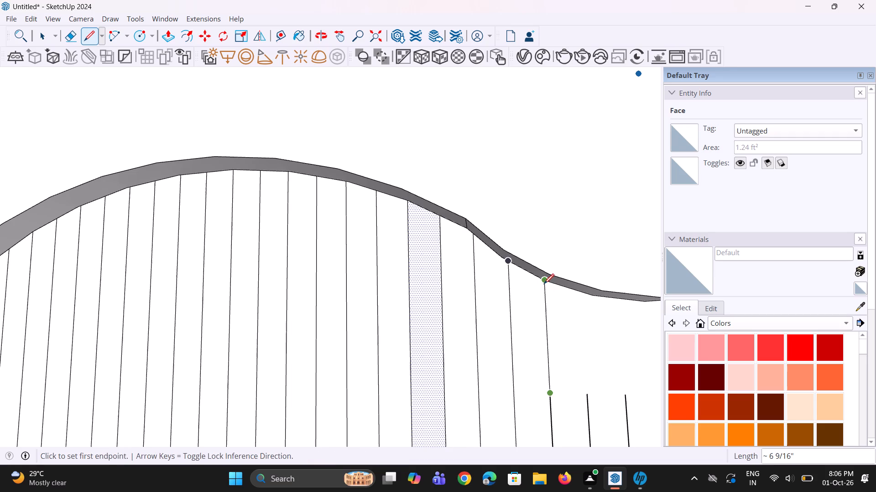
scroll(537, 344, "down", 4)
key("space")
left_click(537, 344)
Extend the next short strip edge up to the wavy curve with a line about 5 7/8" long and check the strip face.
scroll(539, 336, "down", 4)
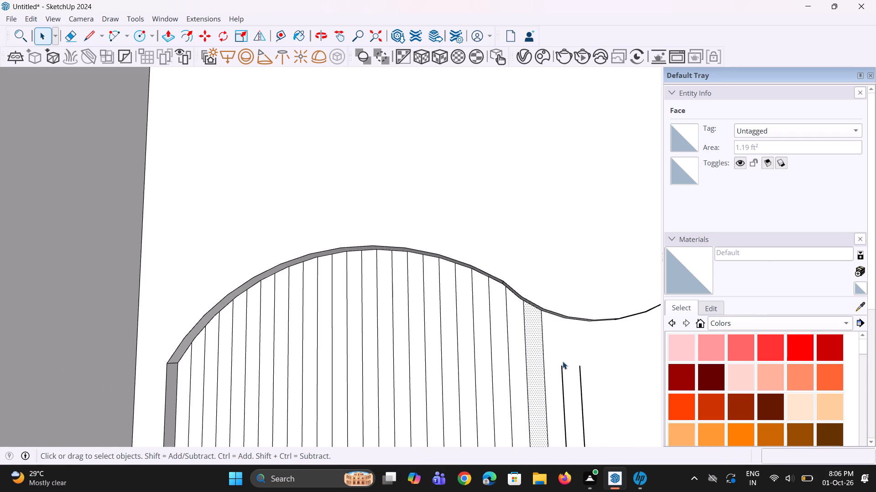
key("l")
left_click(562, 365)
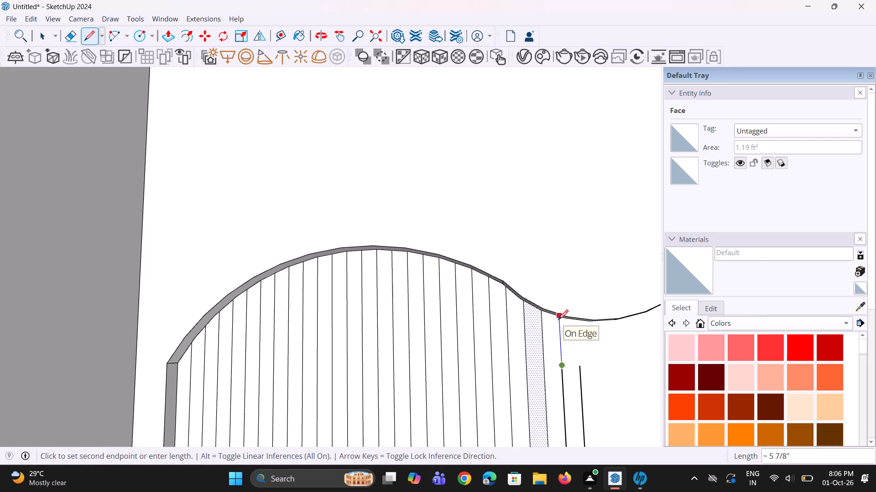
left_click(558, 320)
key("space")
key("space")
left_click(558, 347)
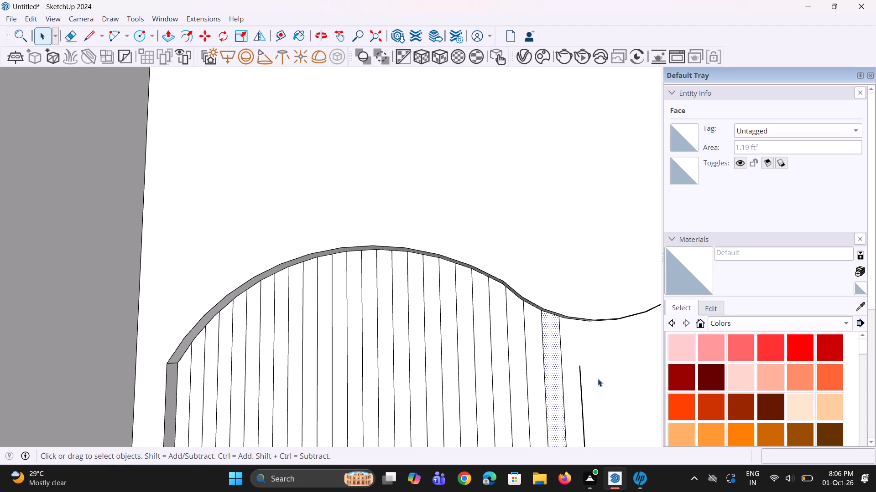
Extend the last remaining short strip edge up to the wavy curve with a vertical line.
key("l")
left_click(581, 369)
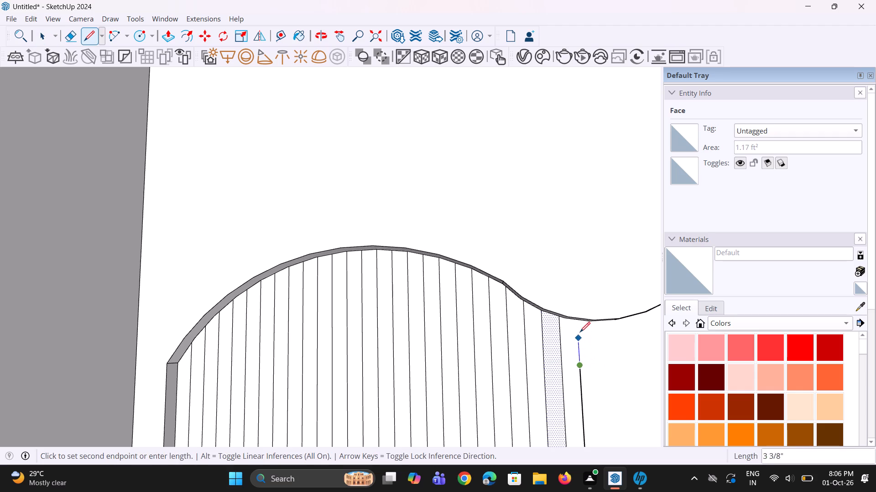
left_click(578, 323)
middle_click_drag(571, 362, 592, 256)
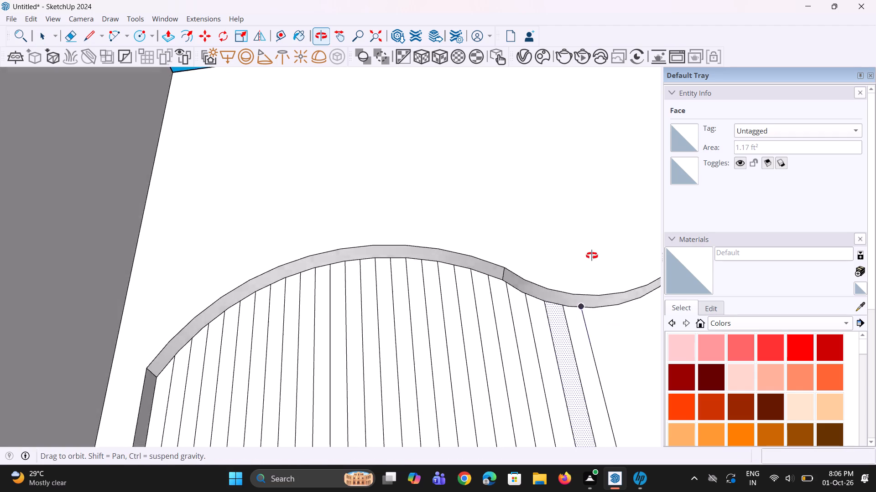
middle_click_drag(592, 256, 562, 337)
scroll(560, 339, "down", 15)
middle_click_drag(557, 362, 490, 358)
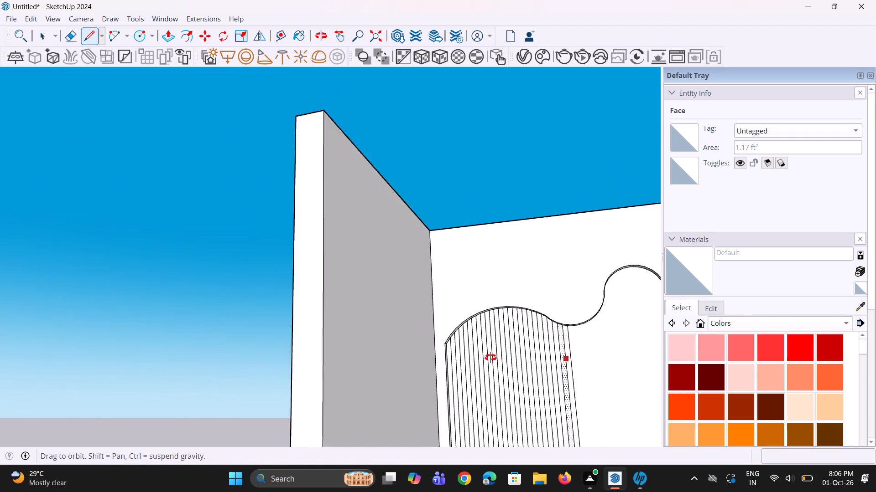
middle_click_drag(490, 358, 533, 366)
scroll(529, 359, "down", 5)
middle_click_drag(541, 354, 535, 410)
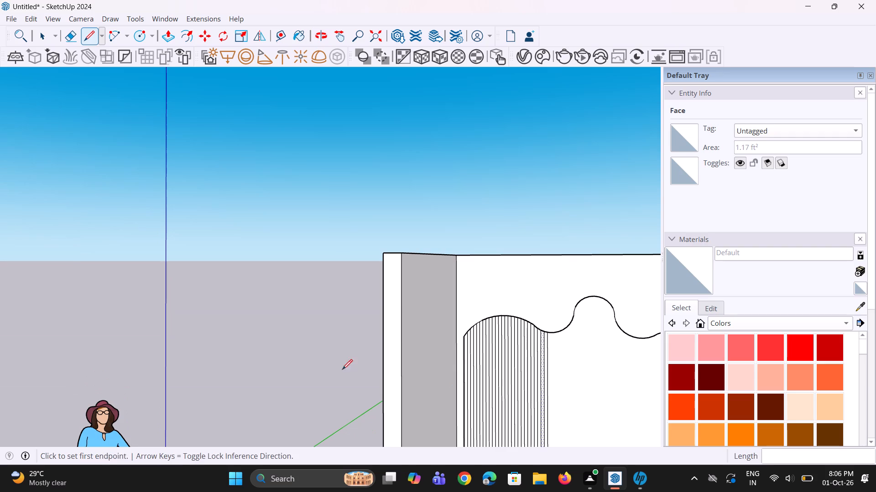
left_click(324, 358)
key("space")
key("space")
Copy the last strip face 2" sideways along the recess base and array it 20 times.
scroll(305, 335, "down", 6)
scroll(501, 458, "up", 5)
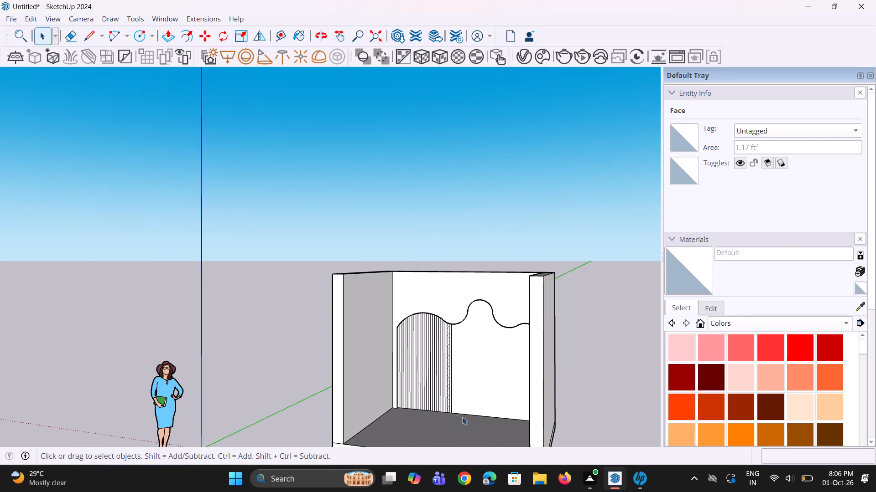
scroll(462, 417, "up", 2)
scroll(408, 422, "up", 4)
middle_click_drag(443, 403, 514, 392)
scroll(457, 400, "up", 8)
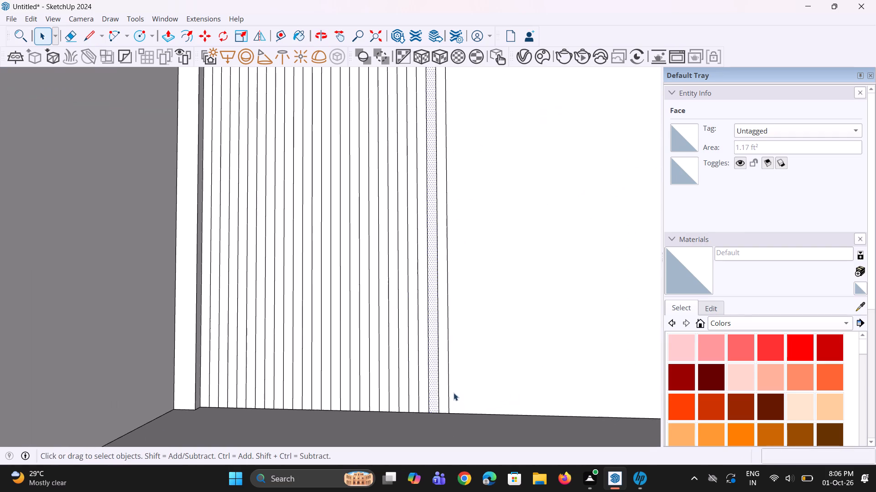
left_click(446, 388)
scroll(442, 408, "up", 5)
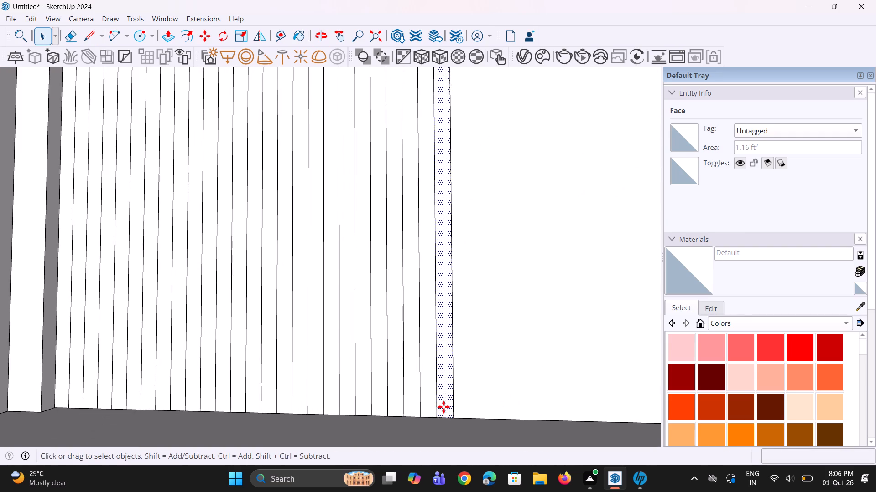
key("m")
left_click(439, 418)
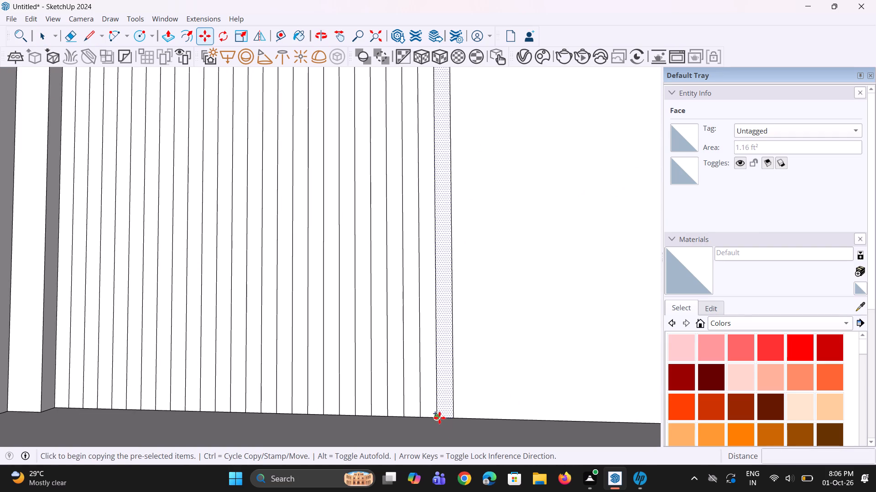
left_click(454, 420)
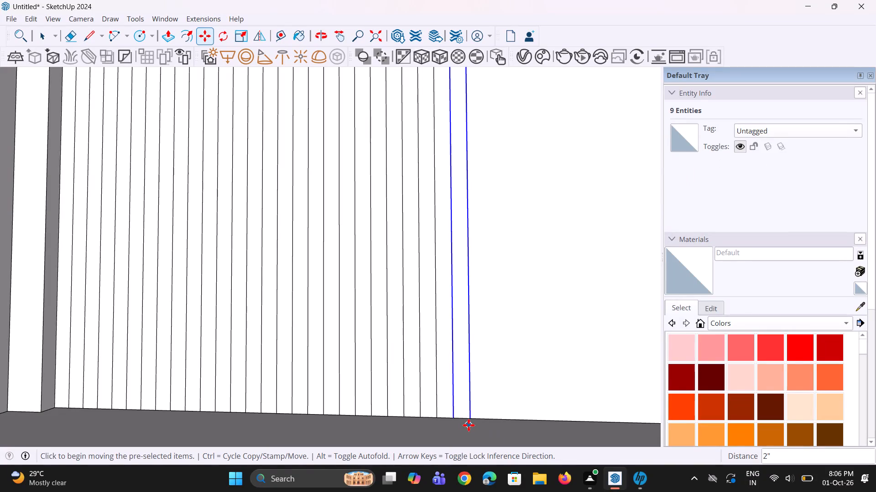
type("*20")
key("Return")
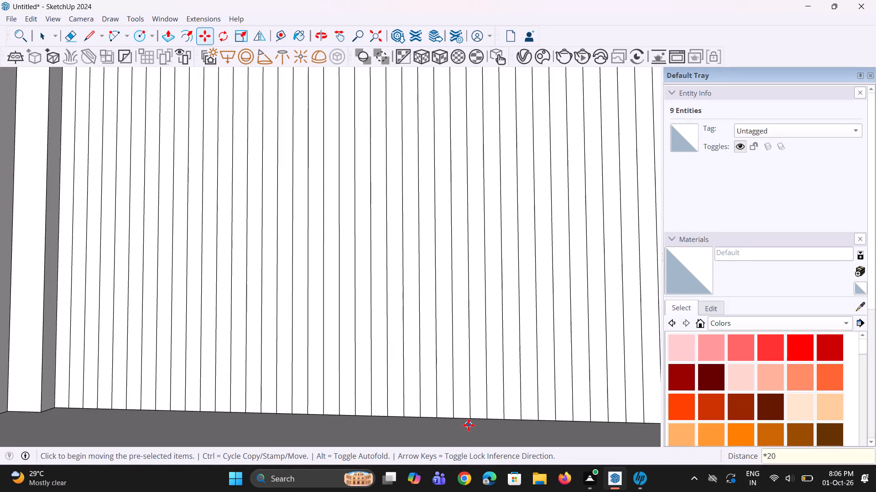
Examine how the tops of the arrayed strip faces meet the wavy curve of the recess.
scroll(266, 287, "down", 8)
scroll(234, 240, "down", 3)
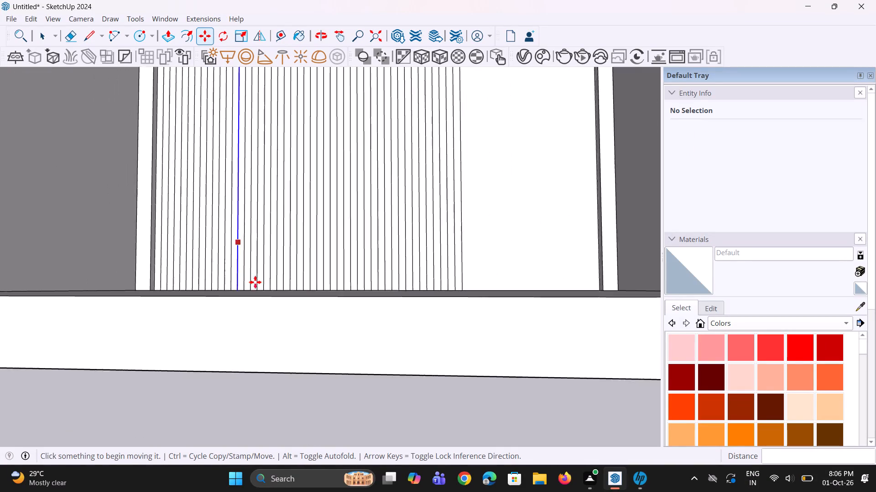
middle_click_drag(292, 320, 349, 409)
scroll(343, 400, "down", 10)
middle_click_drag(386, 181, 328, 143)
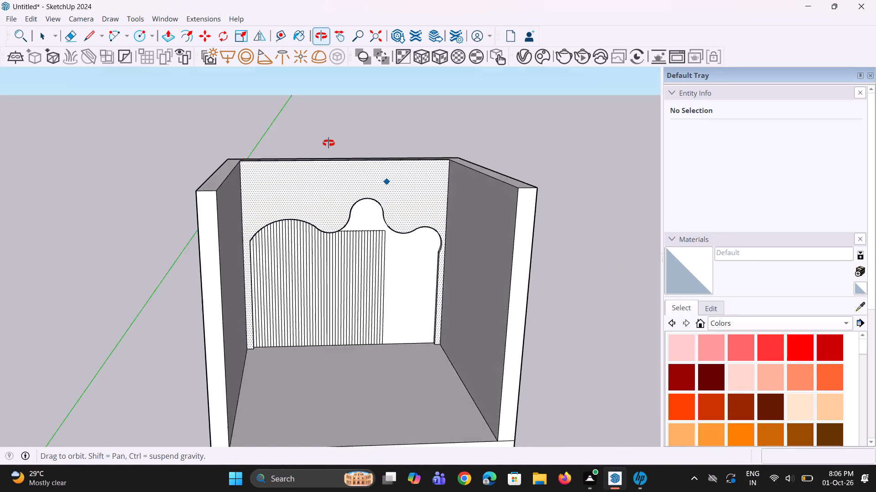
middle_click_drag(328, 143, 322, 142)
scroll(355, 229, "up", 16)
middle_click_drag(343, 255, 302, 318)
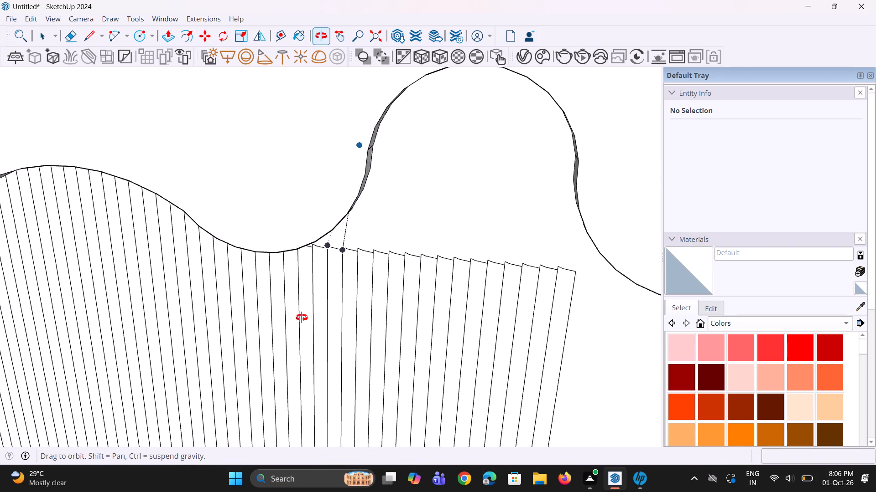
middle_click_drag(302, 318, 372, 220)
scroll(187, 308, "up", 1)
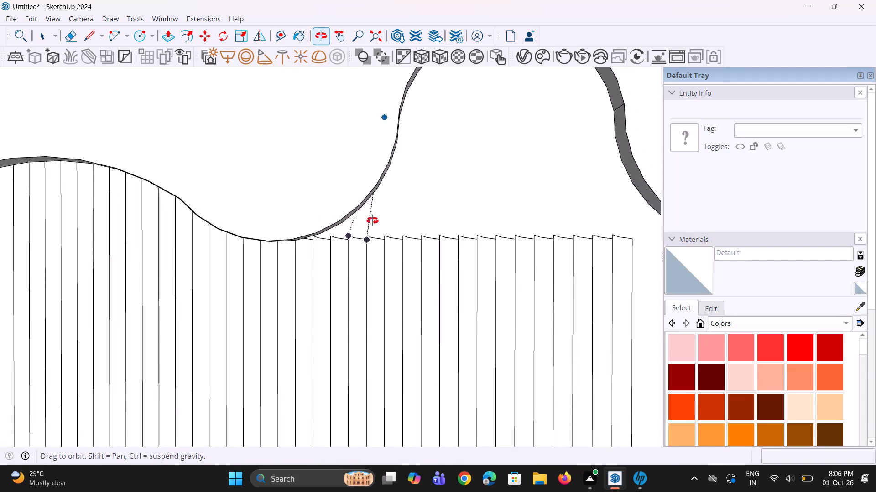
middle_click_drag(372, 220, 310, 232)
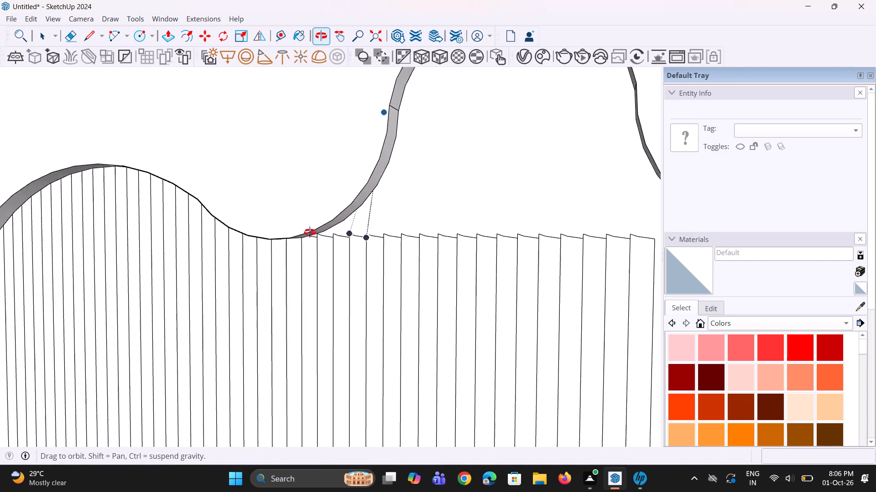
middle_click_drag(310, 232, 386, 217)
middle_click_drag(386, 217, 363, 241)
scroll(360, 238, "down", 2)
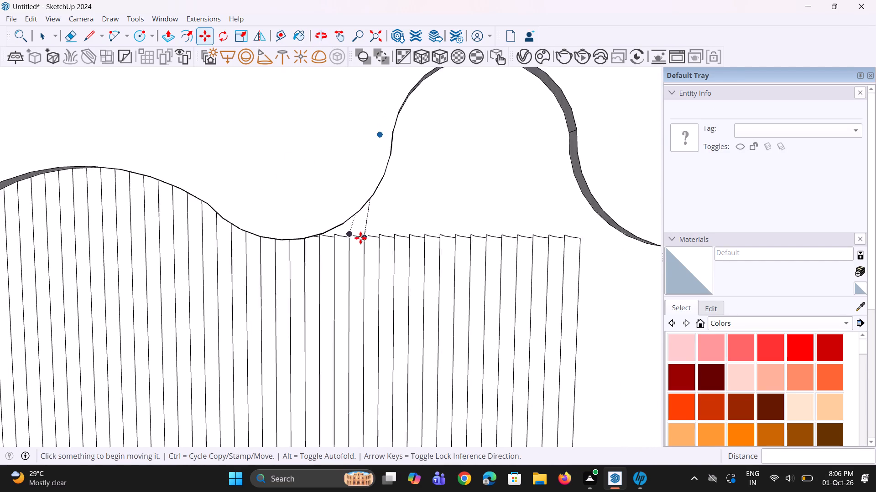
scroll(360, 238, "down", 2)
middle_click_drag(350, 238, 276, 251)
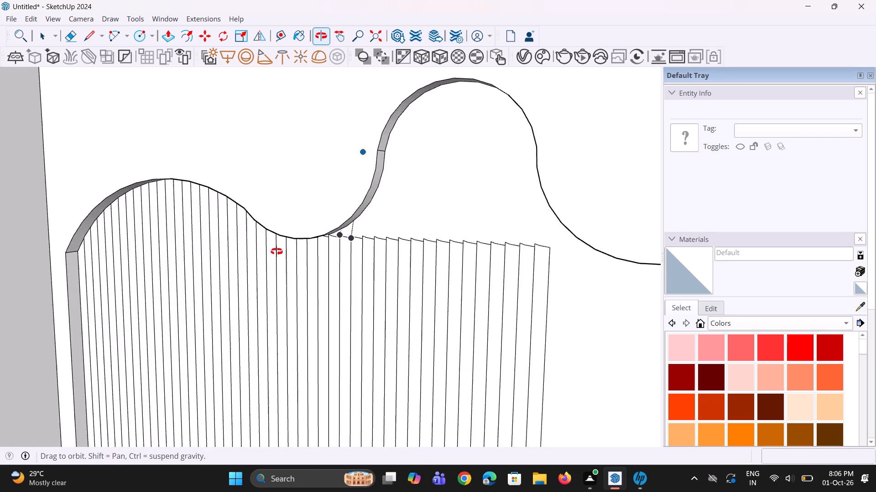
middle_click_drag(276, 251, 280, 252)
scroll(354, 245, "down", 4)
scroll(308, 243, "up", 9)
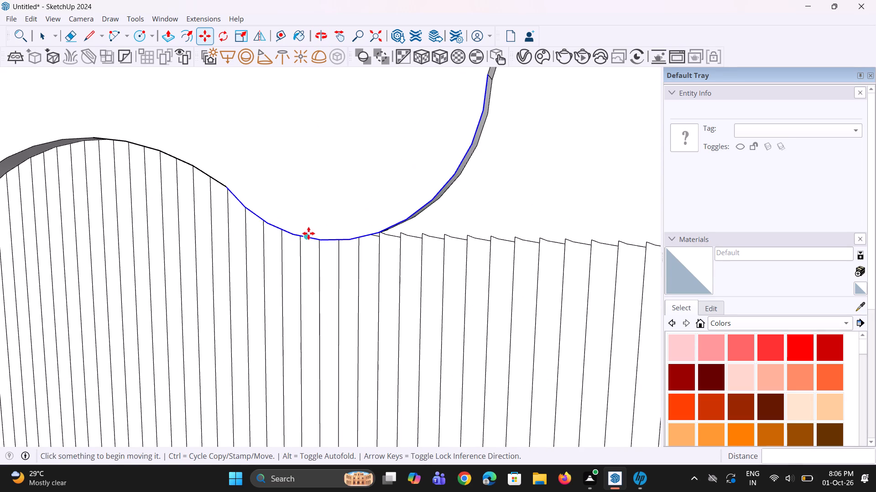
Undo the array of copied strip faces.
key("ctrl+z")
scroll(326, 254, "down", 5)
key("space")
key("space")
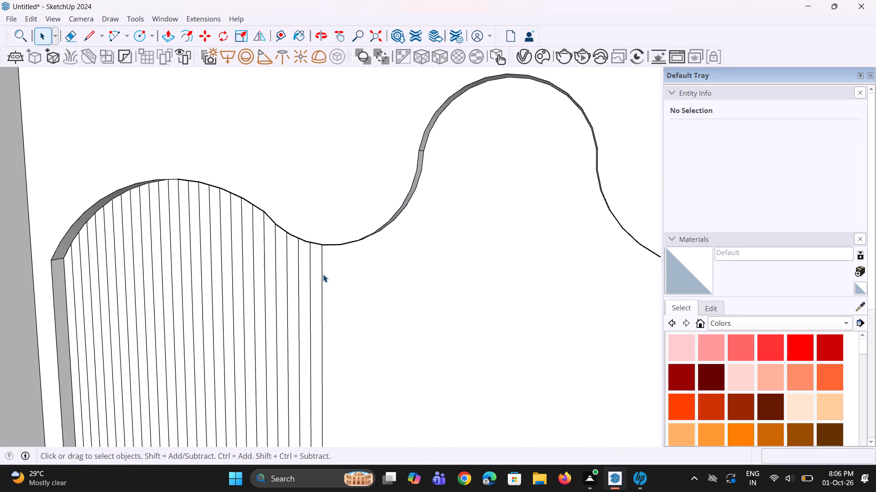
Copy both segments of the last strip's outer vertical edge 2" along the recess base and array them 25 times.
left_click(323, 274)
scroll(323, 241, "down", 9)
scroll(309, 267, "up", 2)
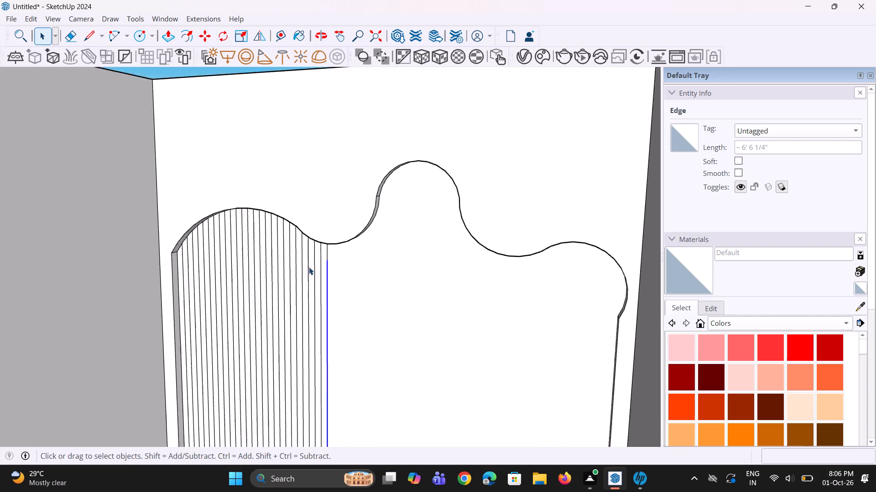
scroll(309, 267, "up", 6)
left_click(337, 243, "ctrl")
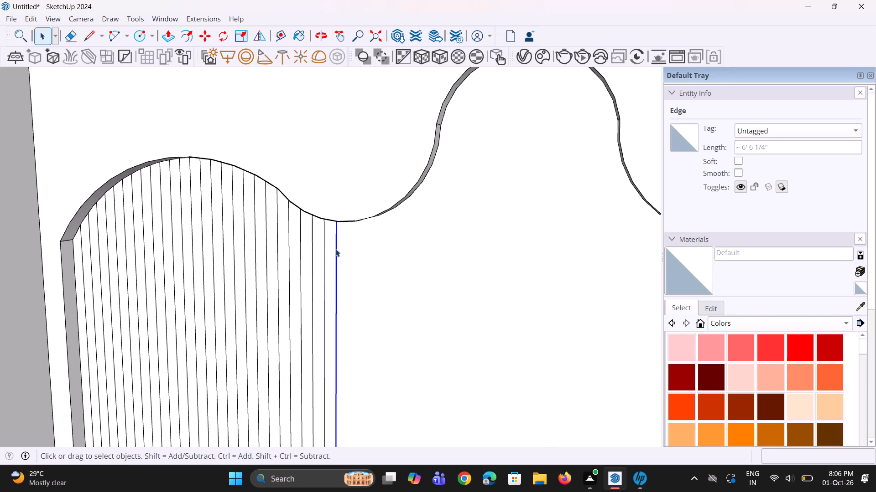
scroll(334, 250, "down", 14)
scroll(333, 252, "up", 6)
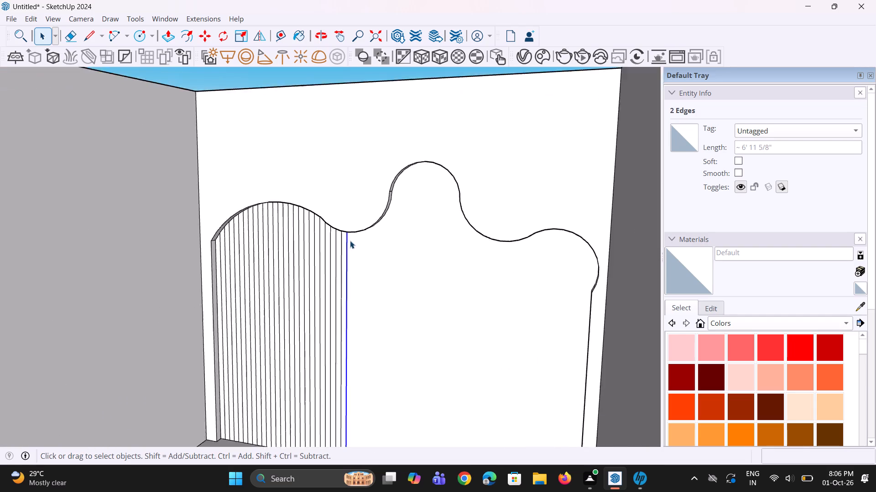
scroll(350, 241, "up", 8)
scroll(346, 236, "down", 16)
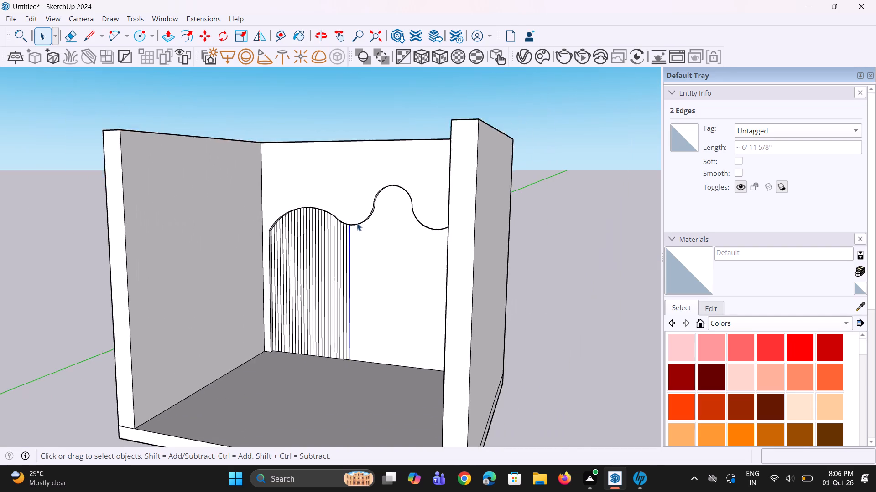
scroll(357, 223, "down", 1)
scroll(328, 360, "up", 9)
scroll(367, 324, "up", 1)
scroll(370, 323, "down", 3)
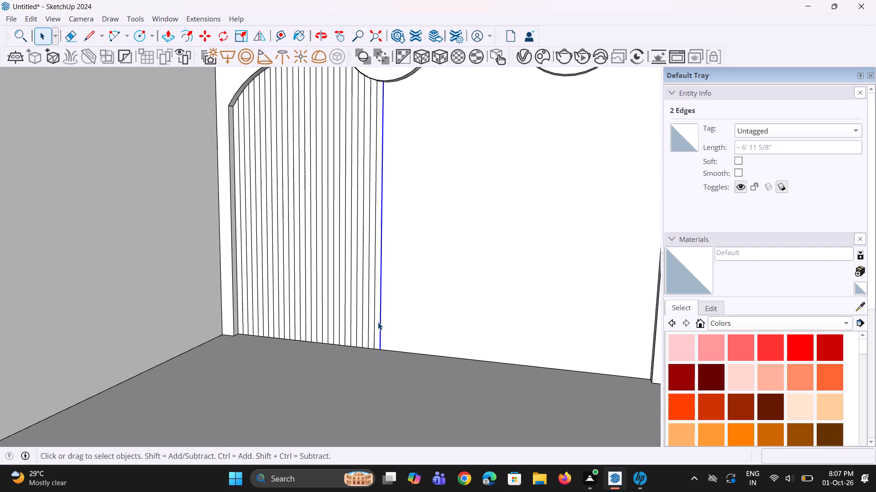
key("m")
left_click(381, 351)
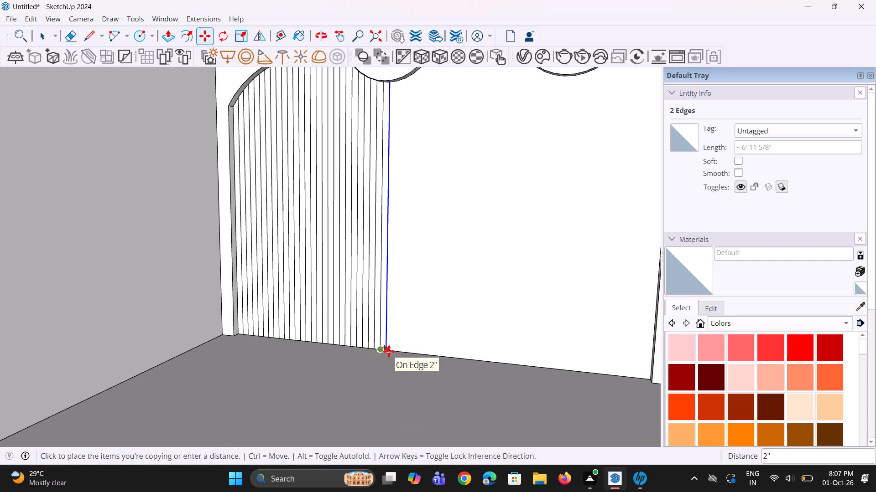
left_click(389, 351)
type("*25")
key("Return")
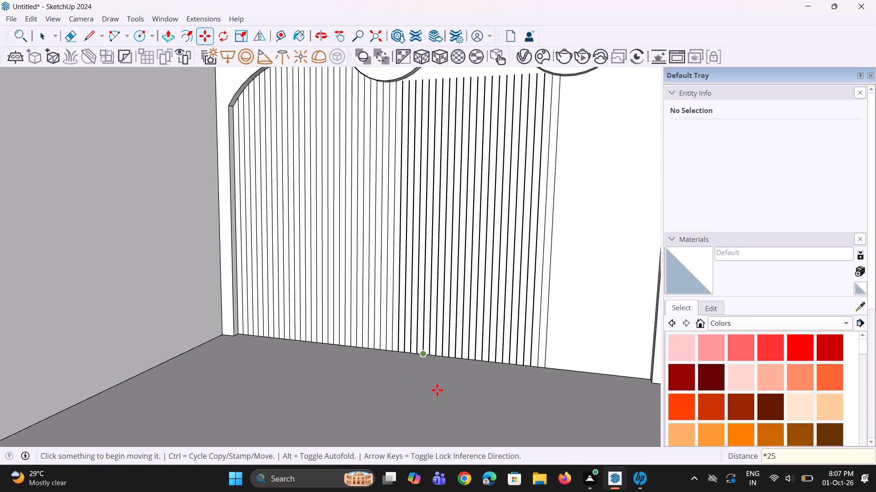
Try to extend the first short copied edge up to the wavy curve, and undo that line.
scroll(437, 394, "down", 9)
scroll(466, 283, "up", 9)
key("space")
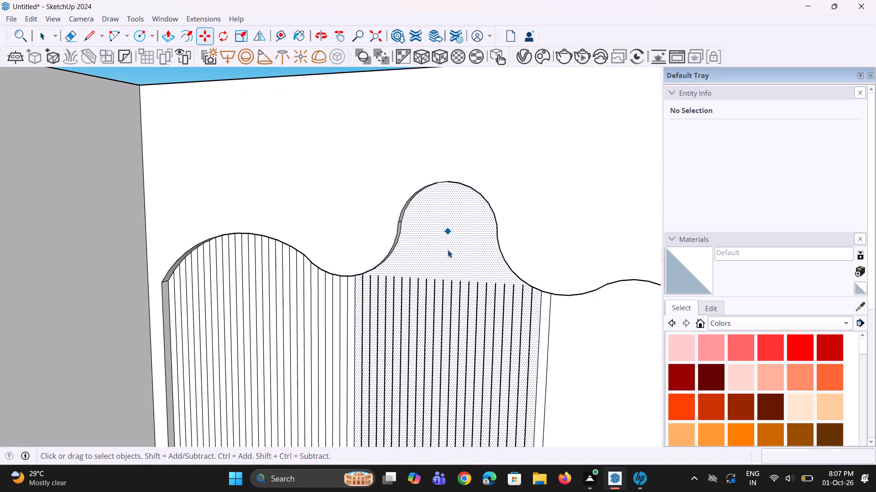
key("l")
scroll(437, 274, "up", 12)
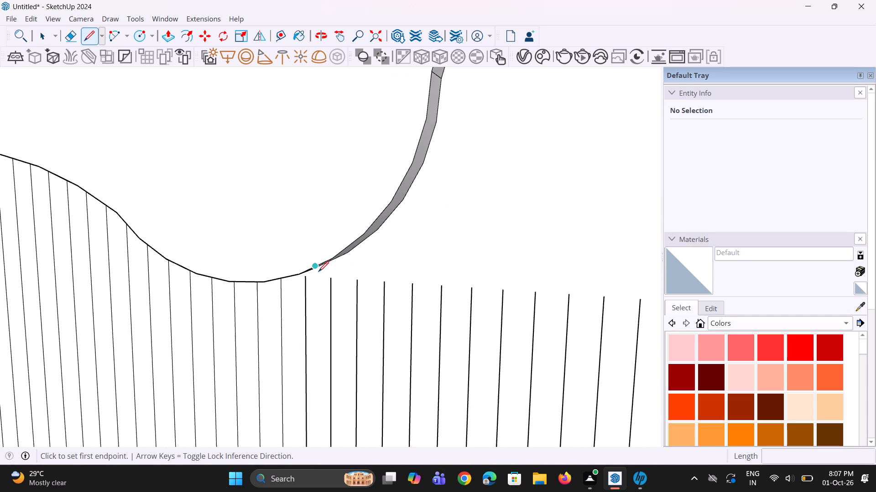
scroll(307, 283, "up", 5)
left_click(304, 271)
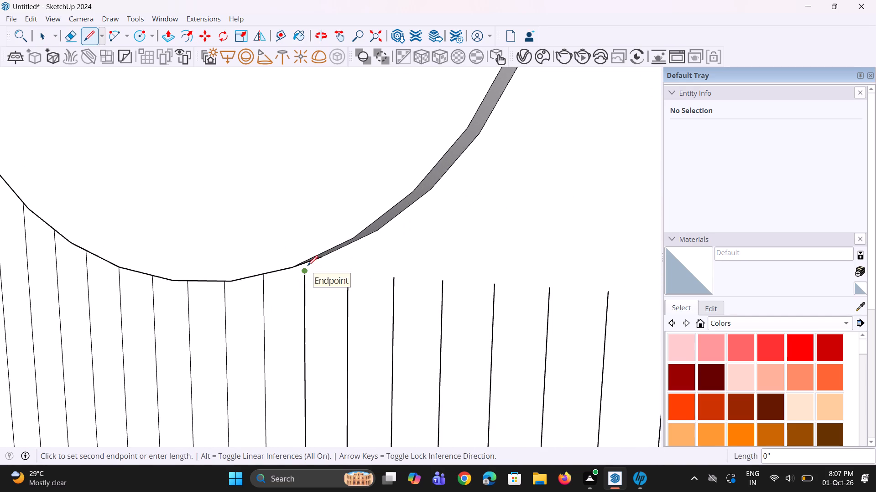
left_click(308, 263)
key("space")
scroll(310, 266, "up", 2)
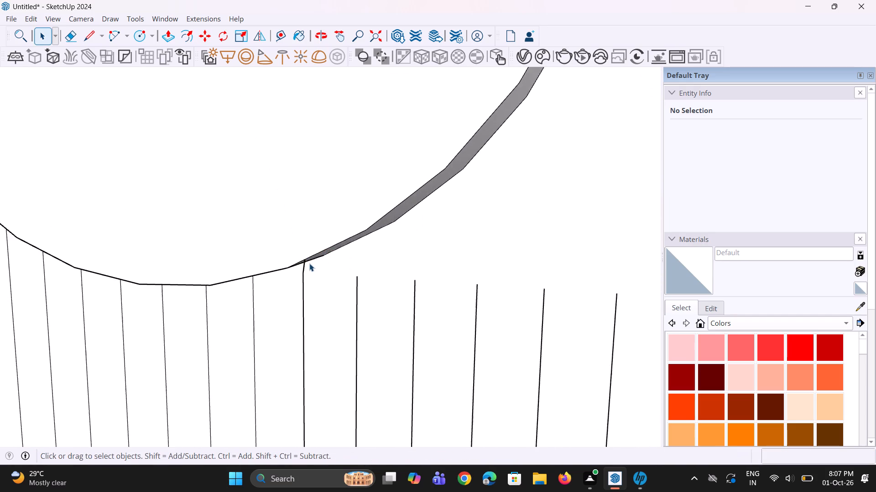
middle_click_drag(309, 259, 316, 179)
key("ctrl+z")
Extend the first two short copied edges up to the wavy curve with lines about 7/16" and 1 1/4" long.
scroll(313, 272, "up", 1)
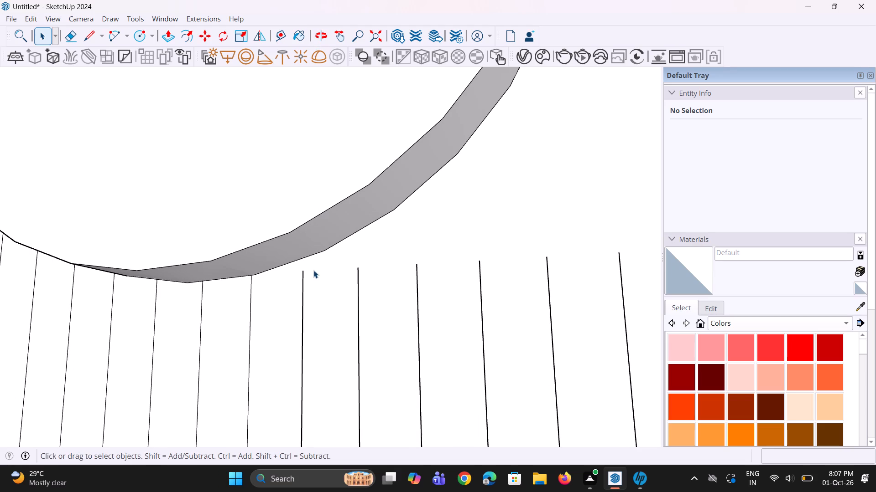
scroll(313, 270, "up", 4)
key("l")
left_click(295, 274)
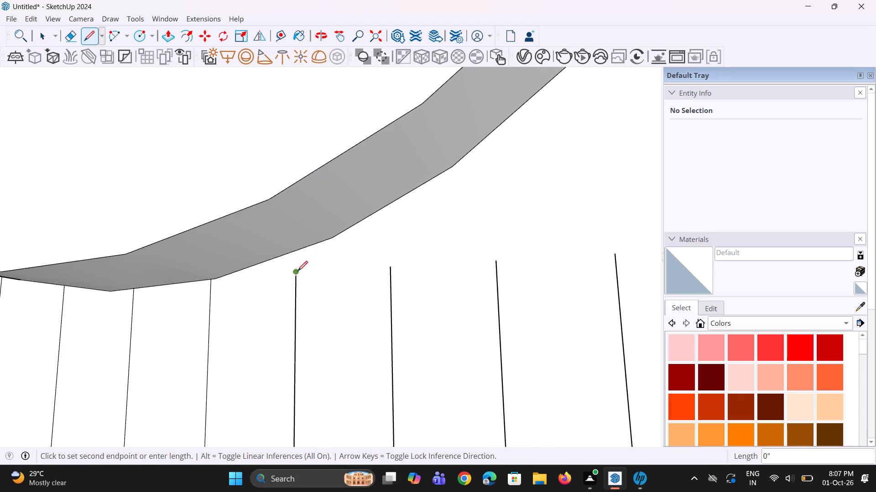
left_click(297, 251)
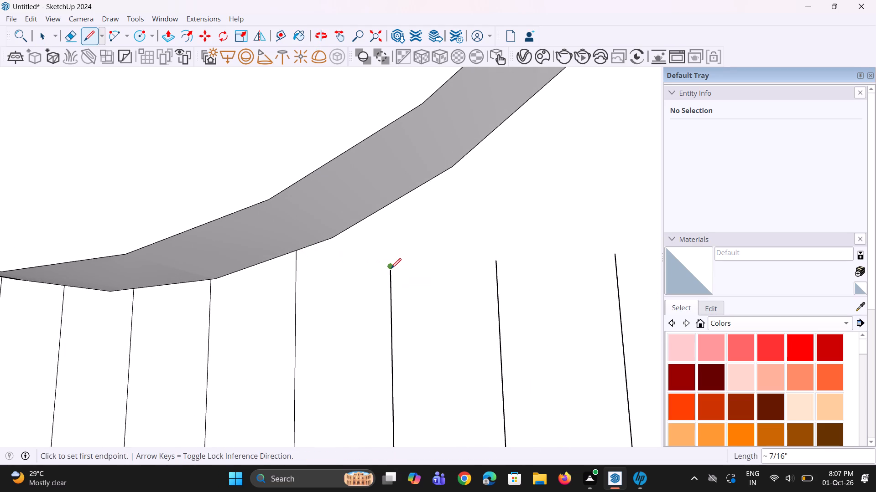
left_click(391, 268)
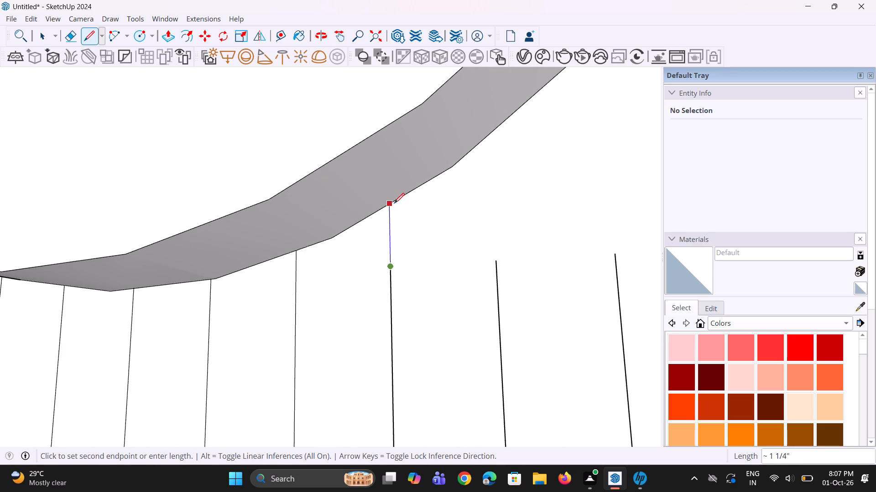
left_click(392, 205)
Extend the third to fifth short copied edges up to the wavy curve with lines about 2 1/2", 4 1/4" and 7 1/8" long.
left_click(497, 265)
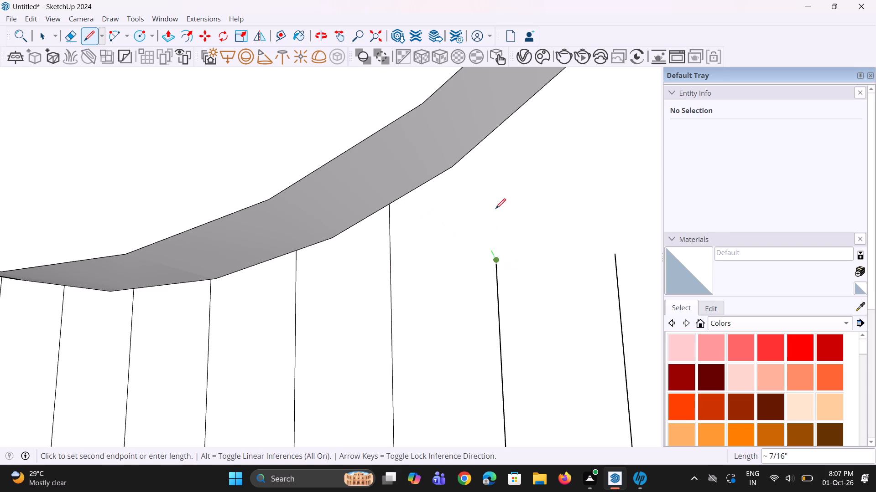
left_click(495, 135)
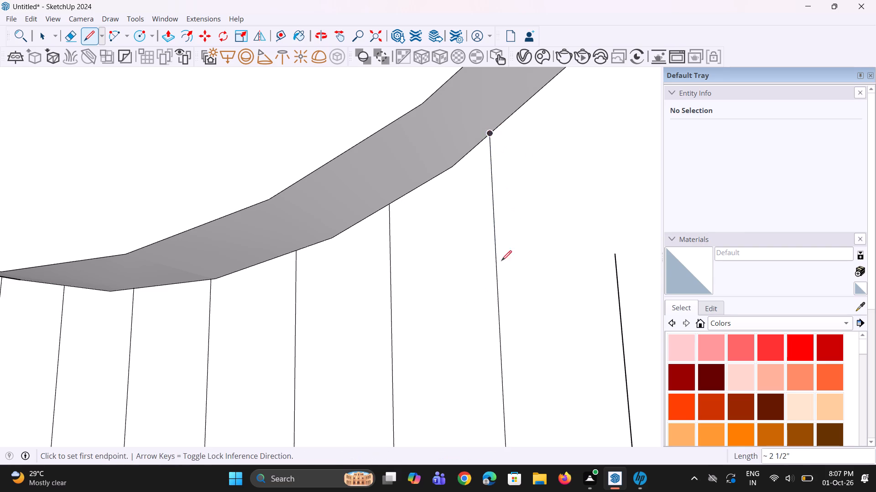
scroll(435, 336, "down", 6)
left_click(537, 291)
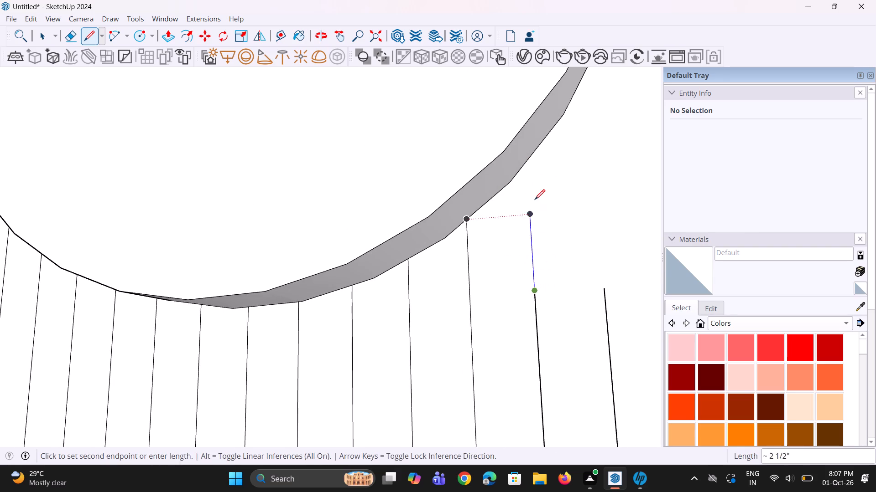
left_click(527, 167)
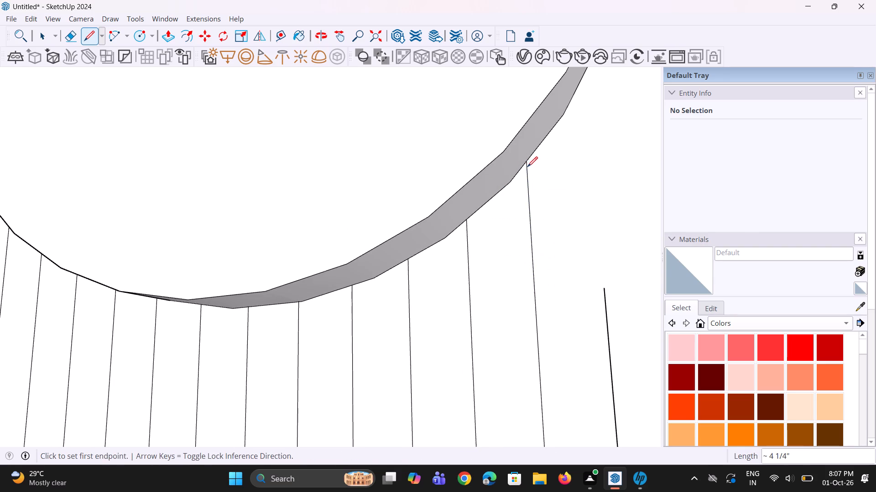
scroll(486, 354, "down", 5)
left_click(559, 316)
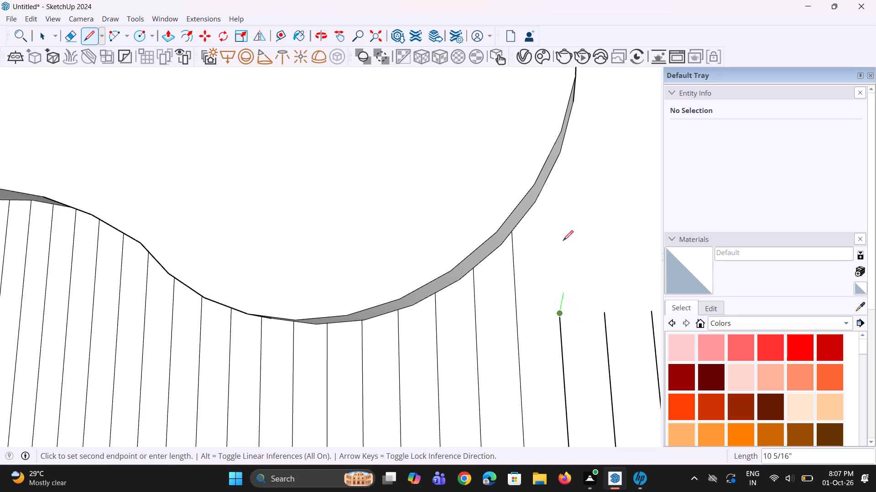
left_click(553, 174)
Extend the sixth and seventh short copied edges vertically up to the wavy curve, the sixth with a line about 1' 2 7/8" long.
scroll(521, 404, "down", 9)
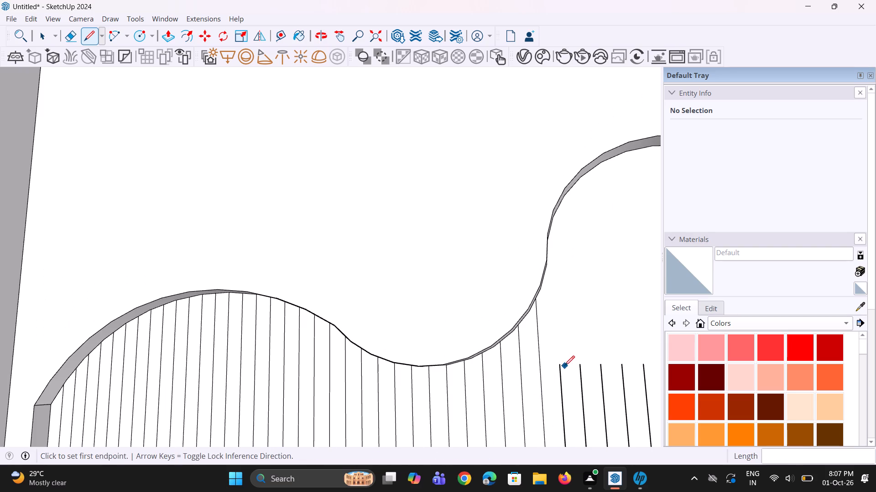
left_click(558, 367)
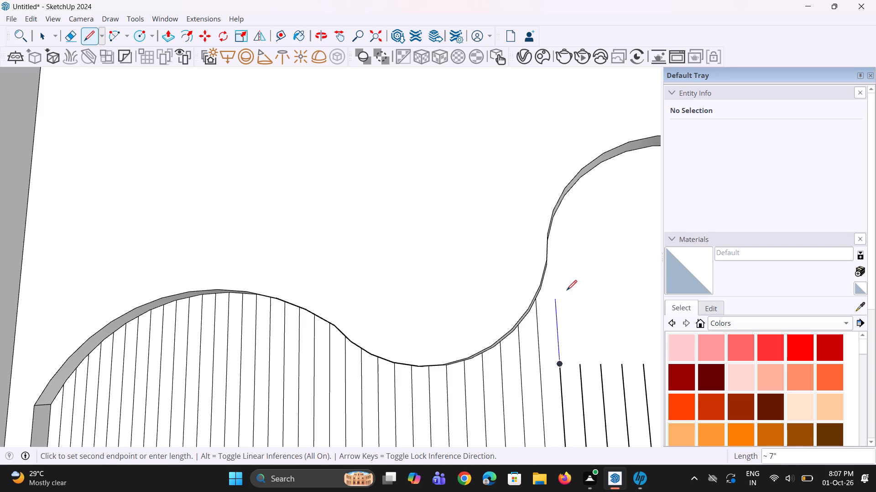
scroll(554, 249, "up", 1)
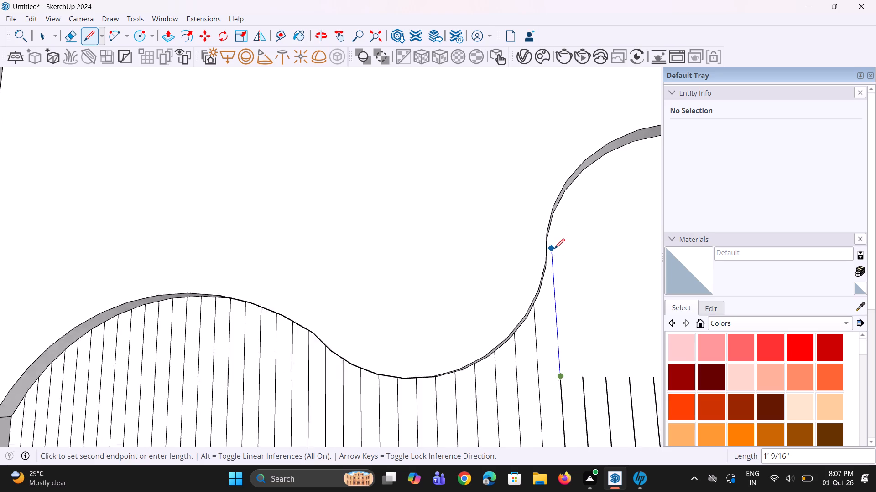
scroll(554, 249, "up", 10)
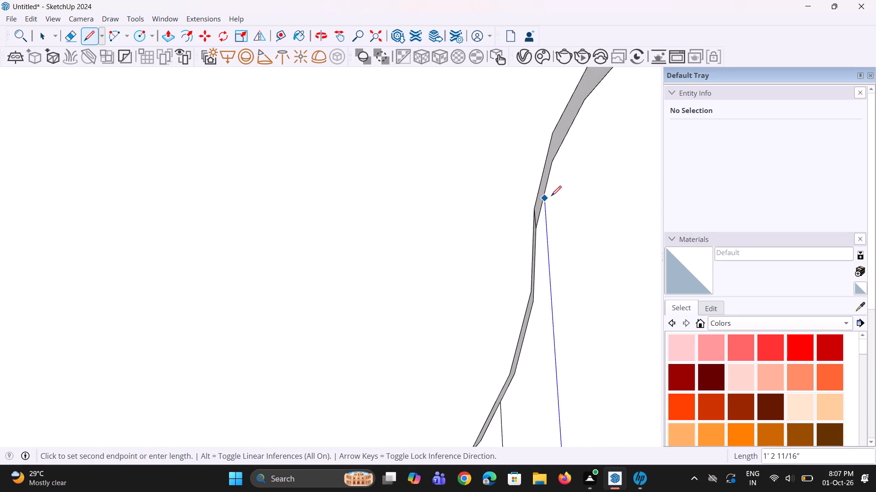
left_click(547, 197)
scroll(565, 356, "down", 2)
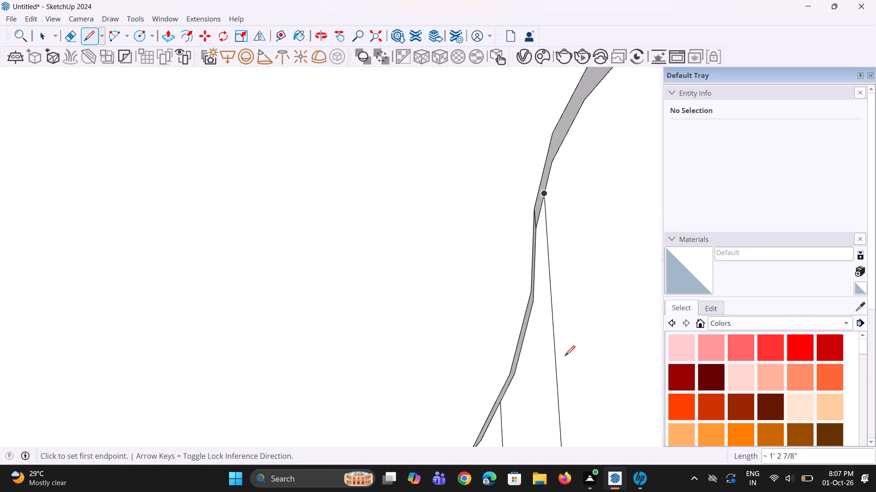
scroll(565, 356, "down", 14)
left_click(583, 408)
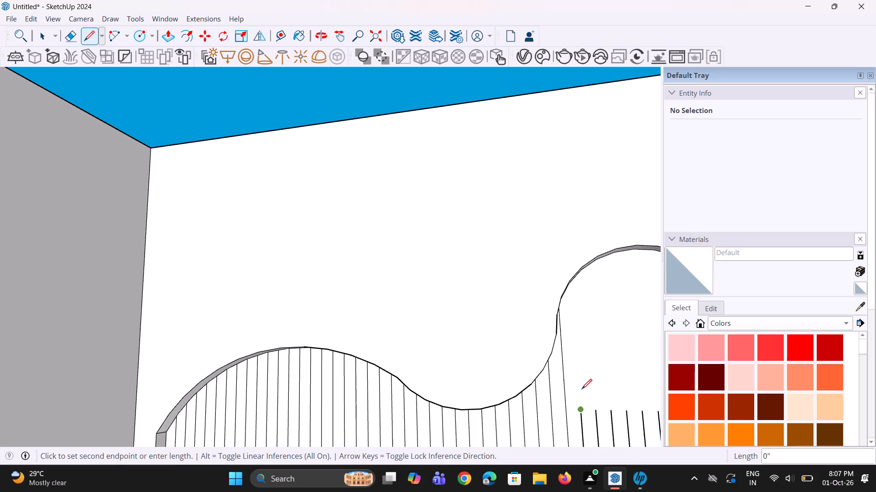
scroll(574, 291, "up", 10)
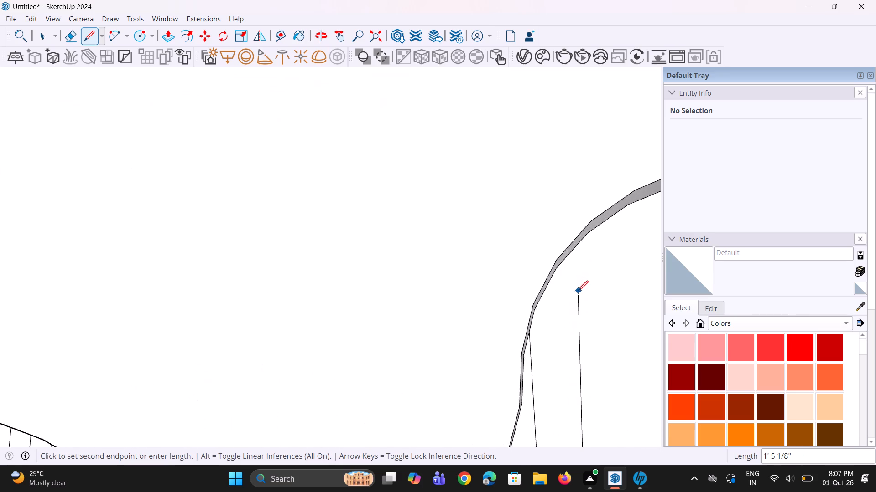
scroll(578, 291, "up", 7)
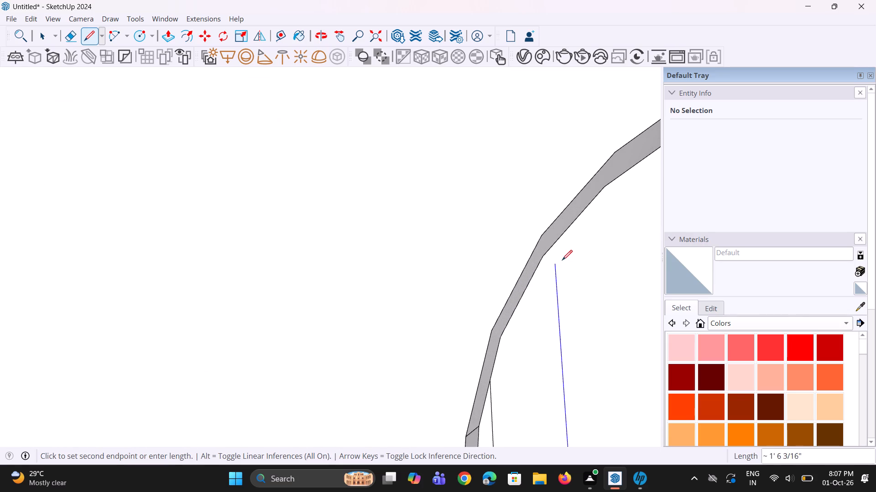
left_click_drag(558, 245, 557, 256)
Extend the eighth and ninth short copied edges up to the wavy curve with lines about 1' 8 3/4" and 1' 10" long.
scroll(548, 330, "down", 6)
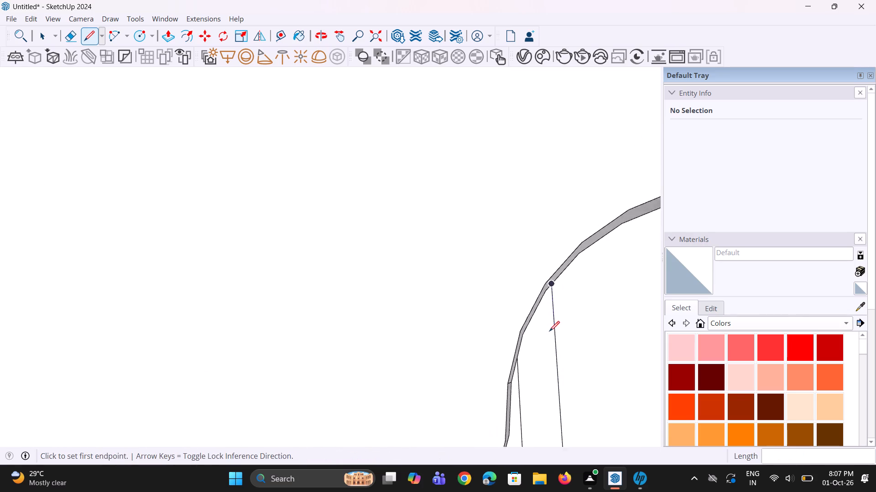
scroll(549, 331, "down", 17)
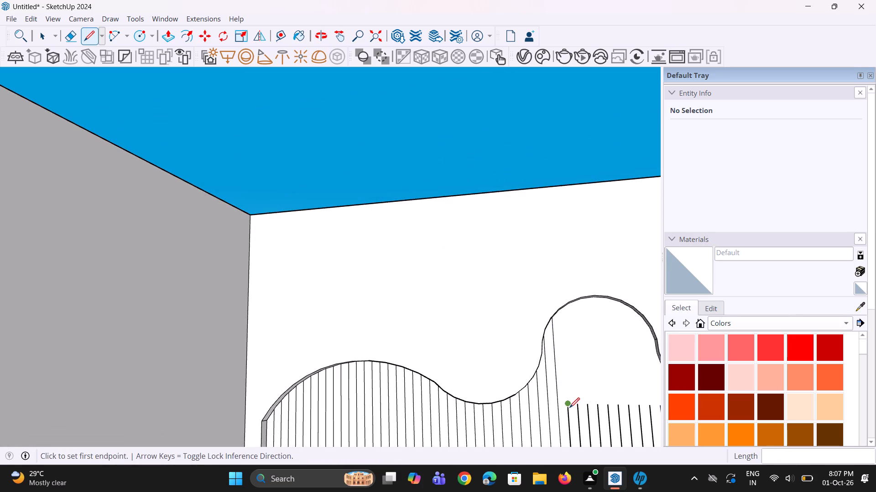
left_click(569, 405)
scroll(574, 328, "up", 5)
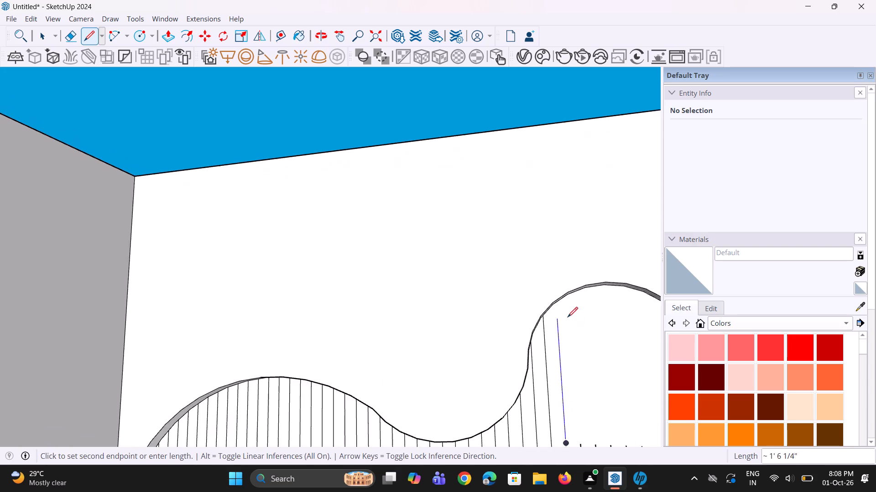
scroll(568, 317, "up", 8)
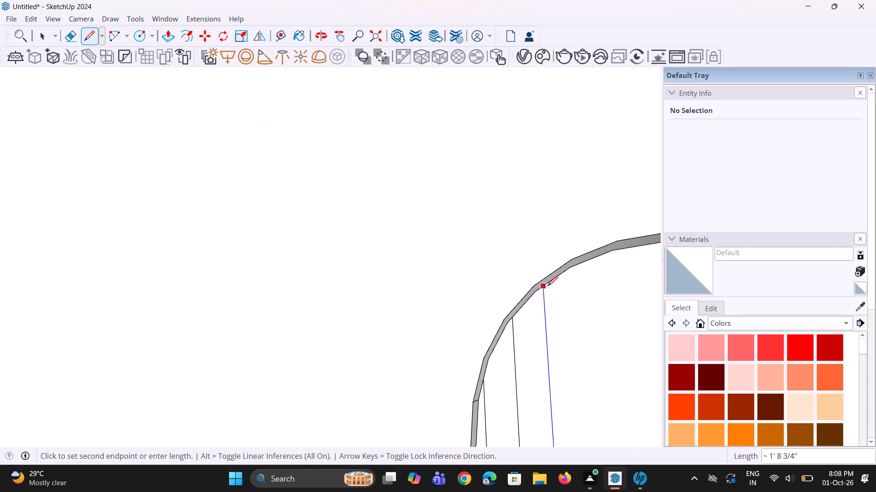
left_click(547, 286)
scroll(542, 383, "down", 16)
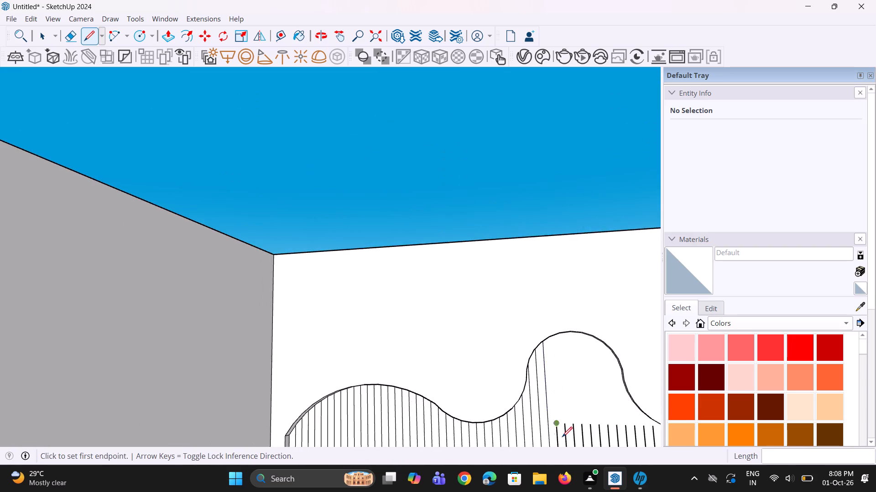
scroll(563, 437, "up", 4)
left_click(556, 420)
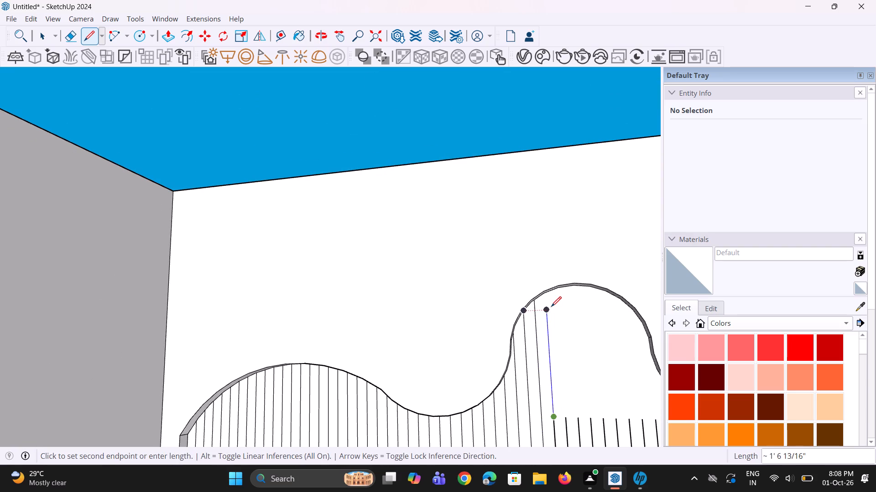
scroll(551, 303, "up", 6)
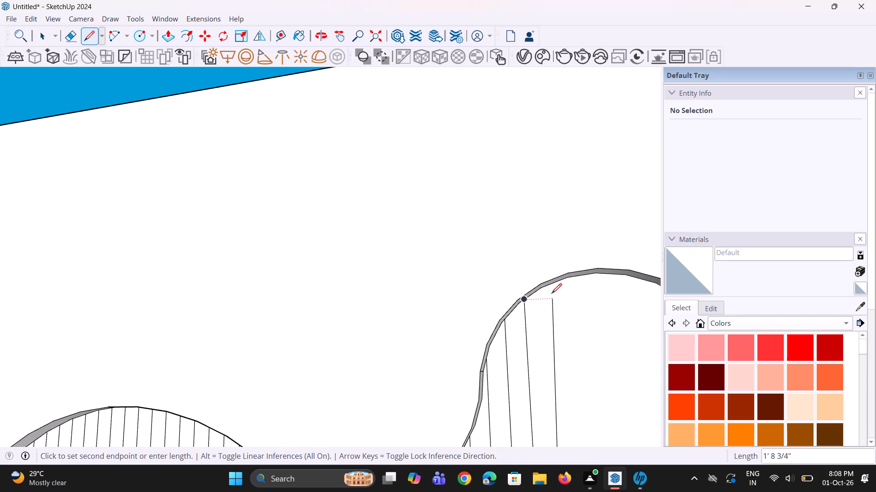
scroll(551, 291, "up", 4)
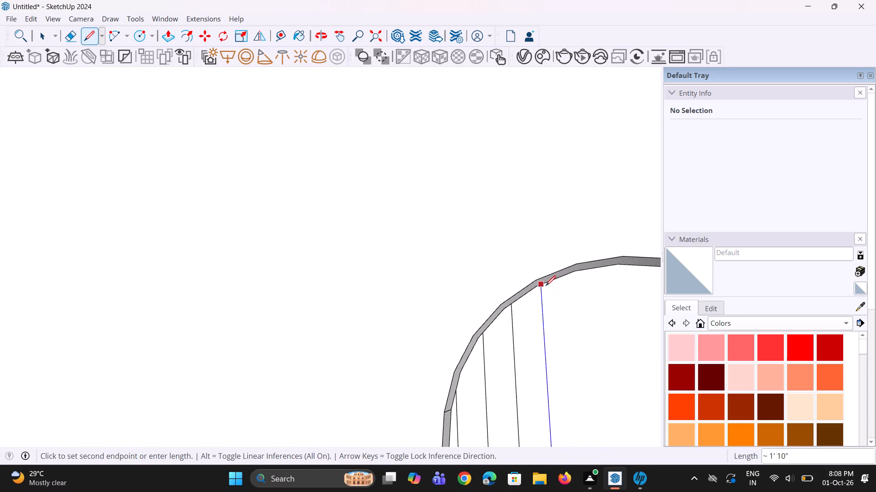
left_click(545, 286)
Extend the tenth and eleventh short copied edges up to the wavy curve with lines about 1' 10 3/4" and 1' 11" long.
scroll(539, 320, "down", 19)
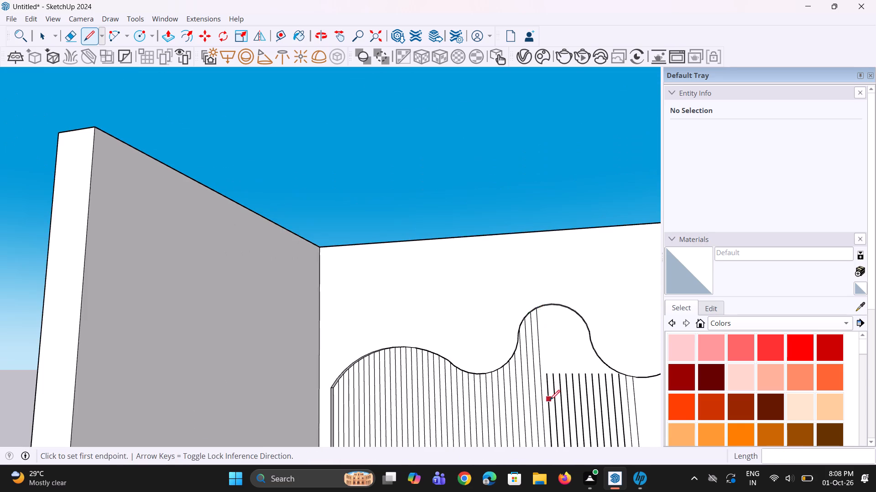
scroll(550, 398, "up", 3)
left_click(547, 368)
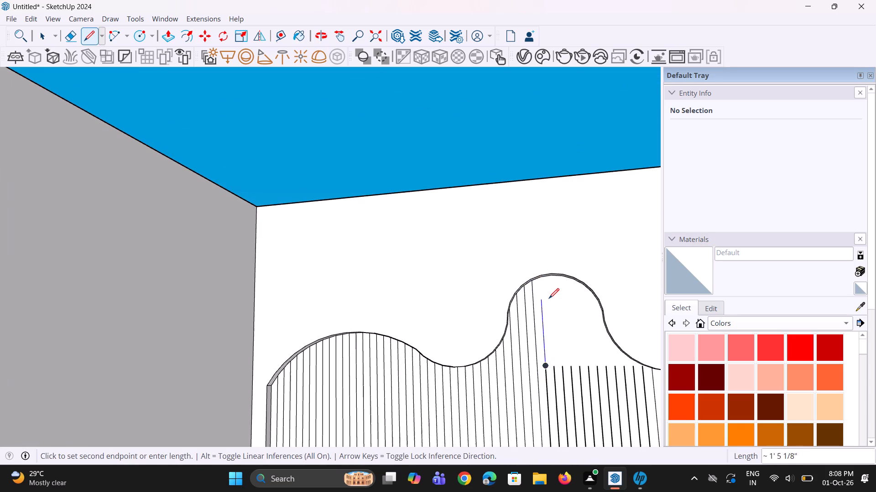
scroll(542, 287, "up", 11)
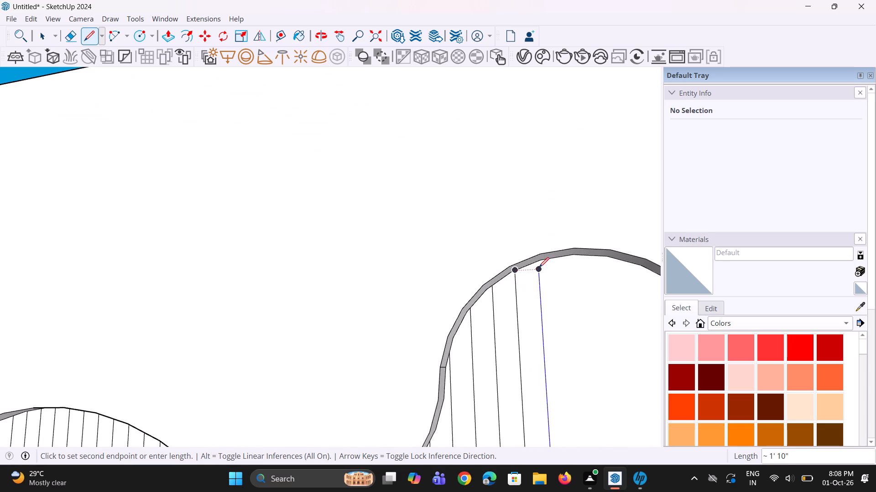
left_click(534, 266)
scroll(507, 323, "down", 13)
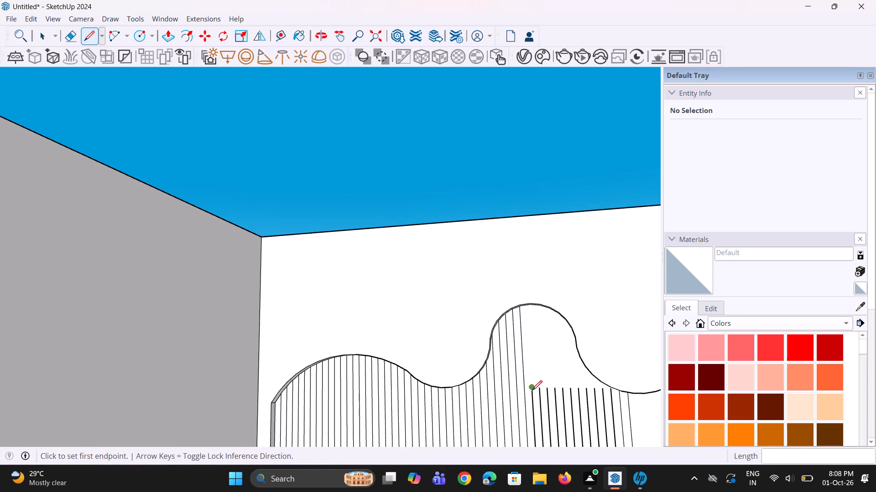
left_click(532, 391)
scroll(532, 309, "up", 4)
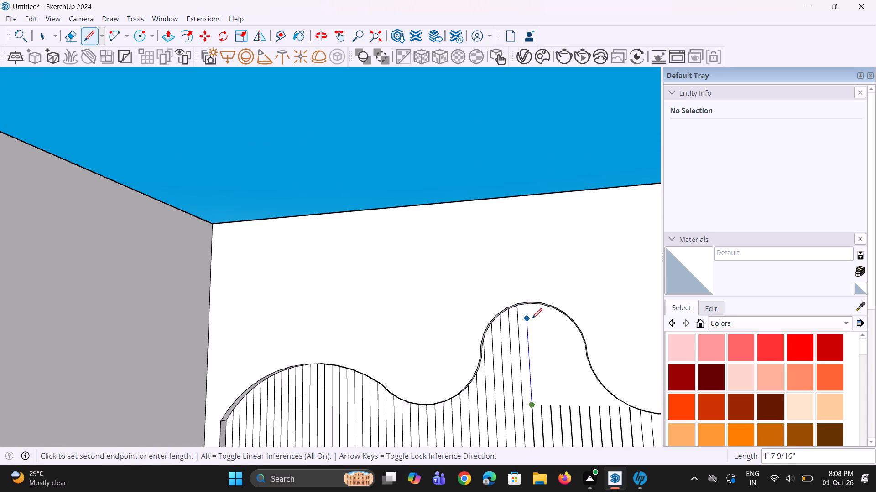
scroll(532, 318, "up", 8)
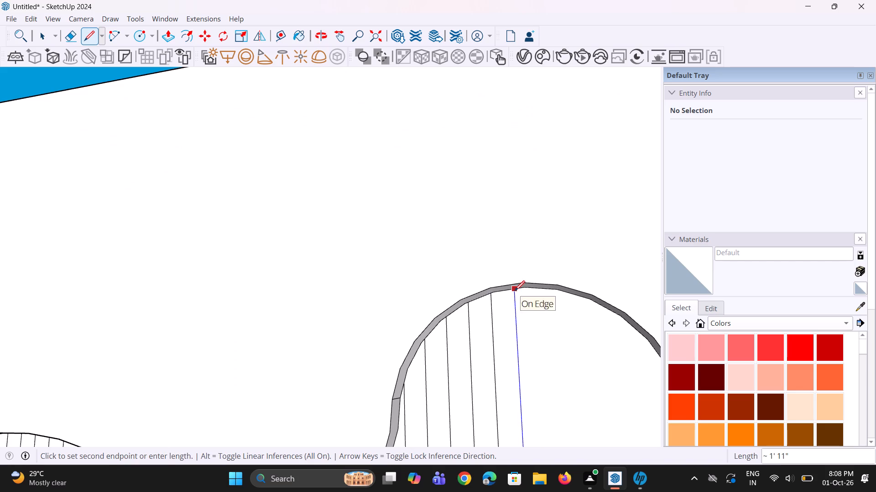
left_click(515, 291)
Extend the twelfth and thirteenth short copied edges up to the wavy curve with lines about 1' 11" and 1' 10 13/16" long.
scroll(515, 333, "down", 14)
scroll(532, 406, "up", 1)
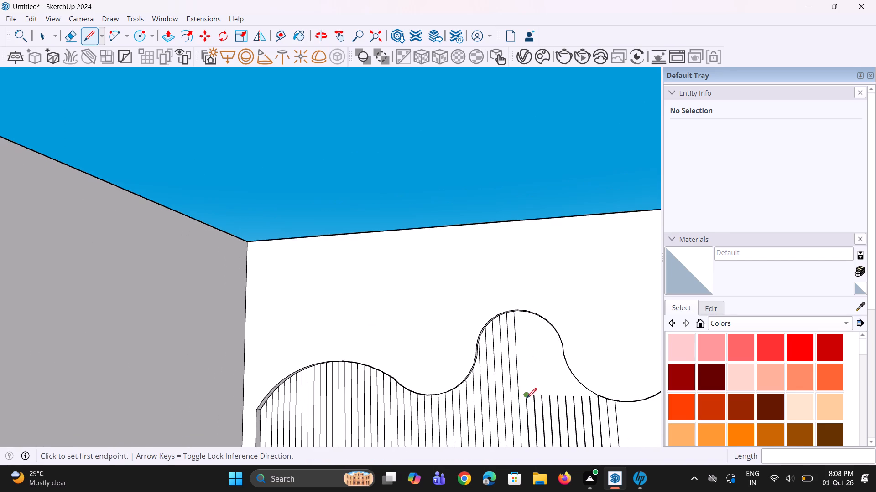
left_click(526, 396)
scroll(528, 327, "up", 9)
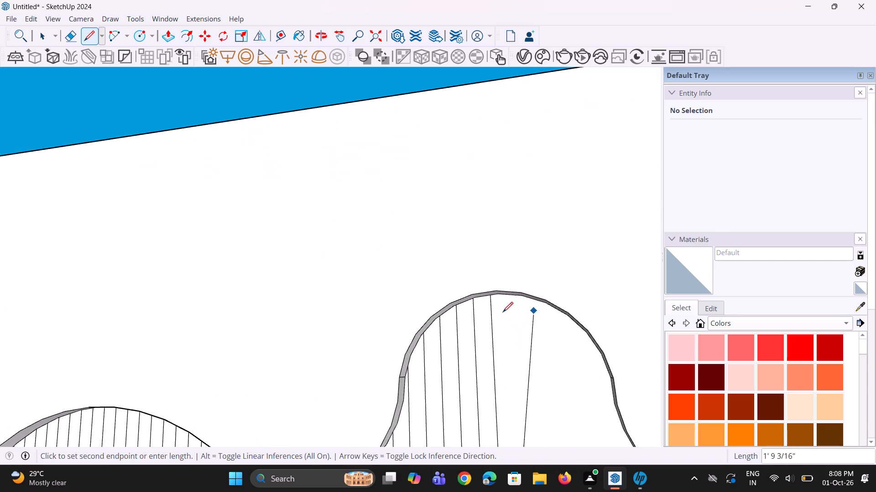
scroll(500, 305, "up", 5)
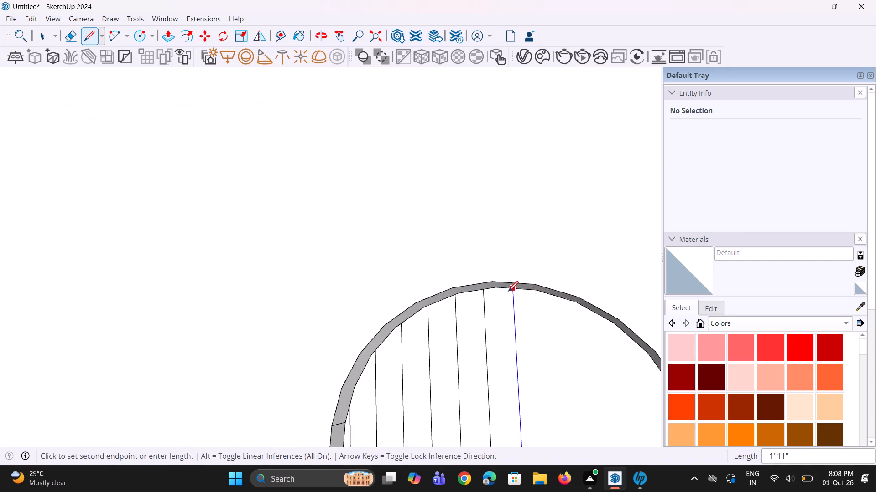
left_click(508, 291)
scroll(515, 344, "down", 14)
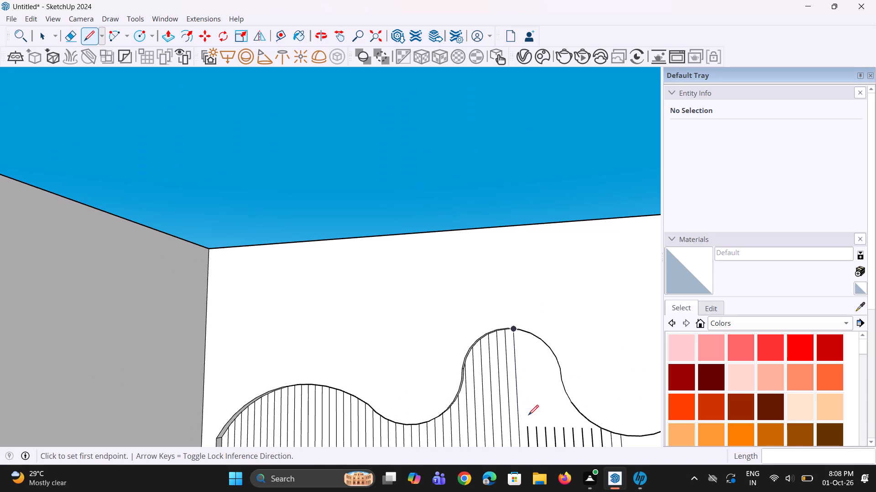
left_click(528, 429)
scroll(525, 338, "up", 2)
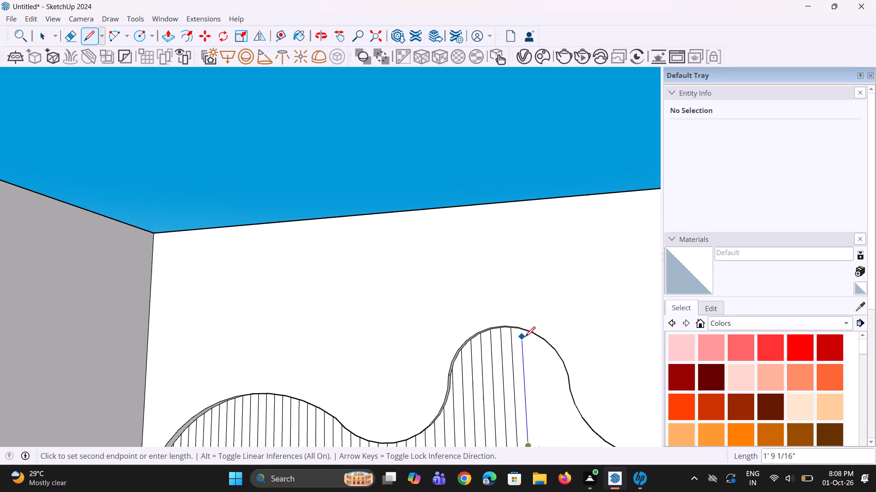
scroll(525, 337, "up", 3)
middle_click_drag(521, 350, 543, 298)
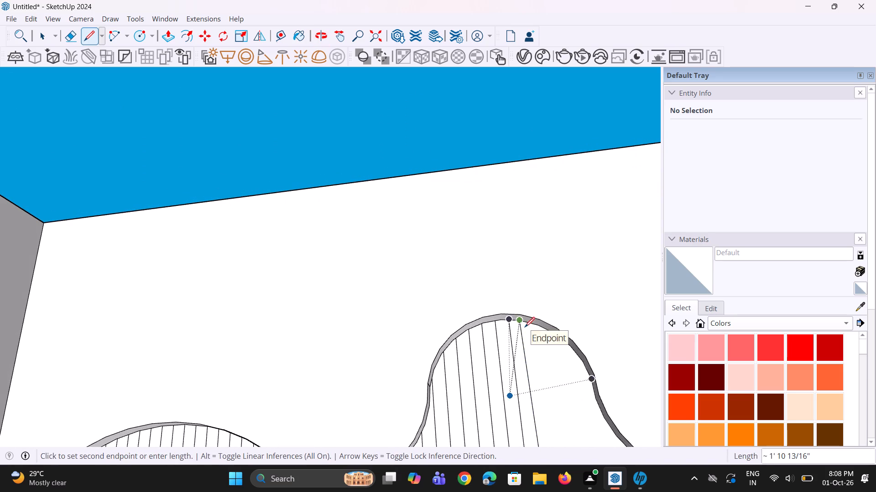
left_click(527, 326)
scroll(522, 352, "down", 9)
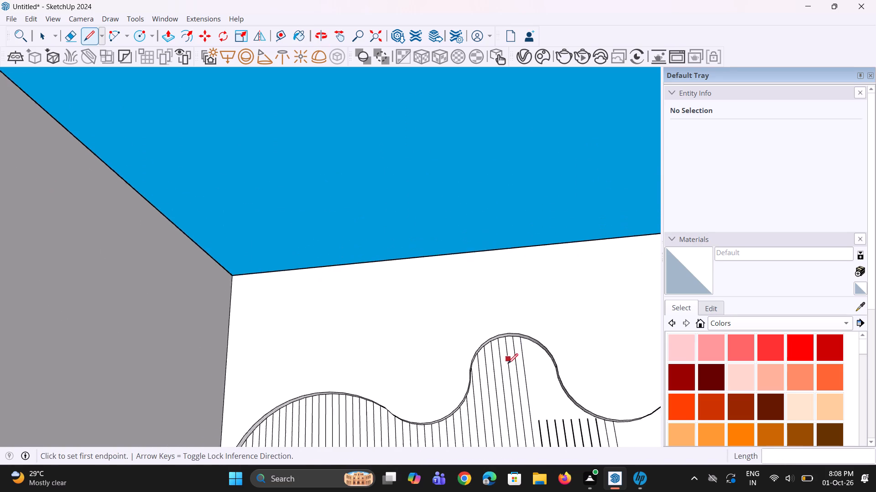
Extend the fourteenth short copied edge vertically up to the wavy curve with a line about 1' 9 7/8" long.
left_click(536, 412)
scroll(532, 359, "up", 7)
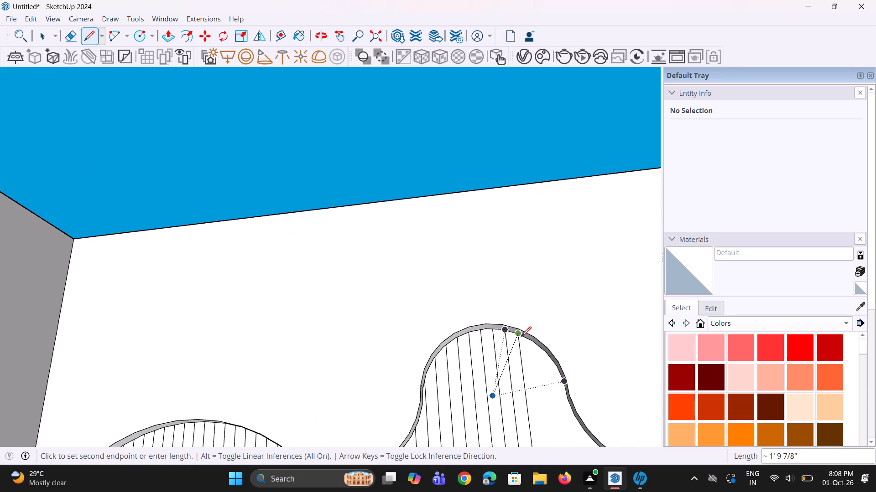
scroll(518, 341, "up", 7)
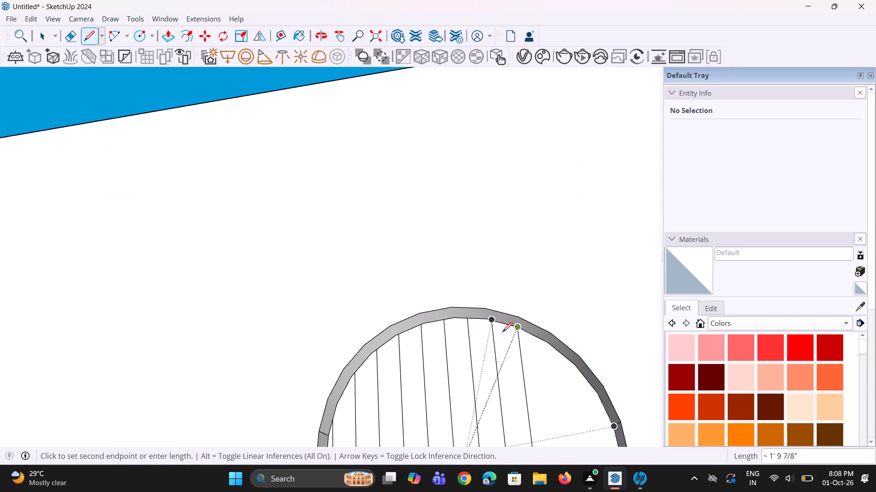
left_click(511, 332)
key("space")
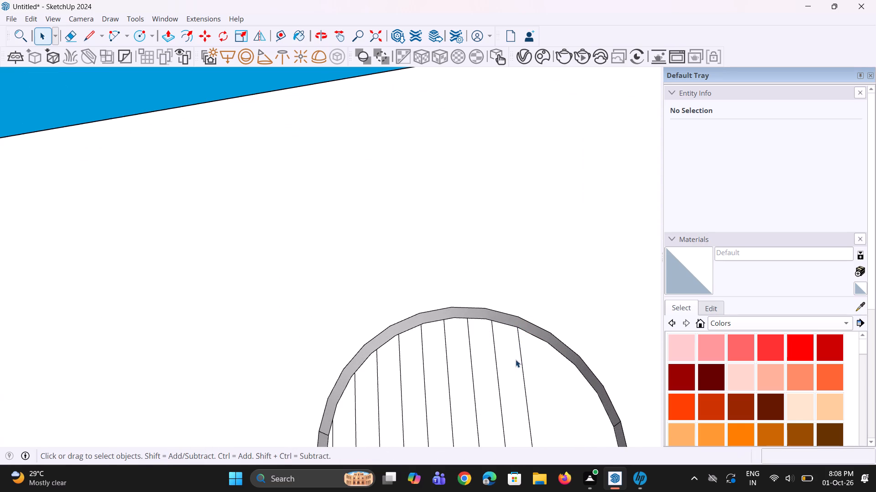
left_click(509, 366)
scroll(480, 359, "down", 14)
scroll(491, 409, "up", 4)
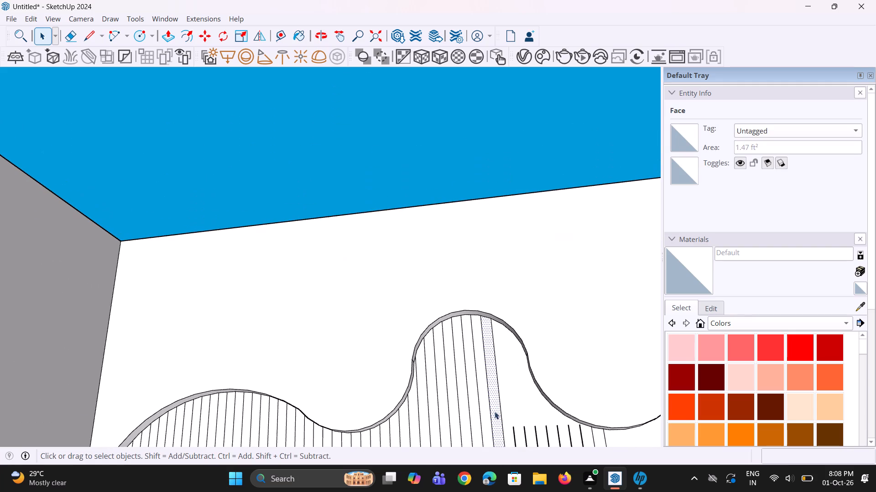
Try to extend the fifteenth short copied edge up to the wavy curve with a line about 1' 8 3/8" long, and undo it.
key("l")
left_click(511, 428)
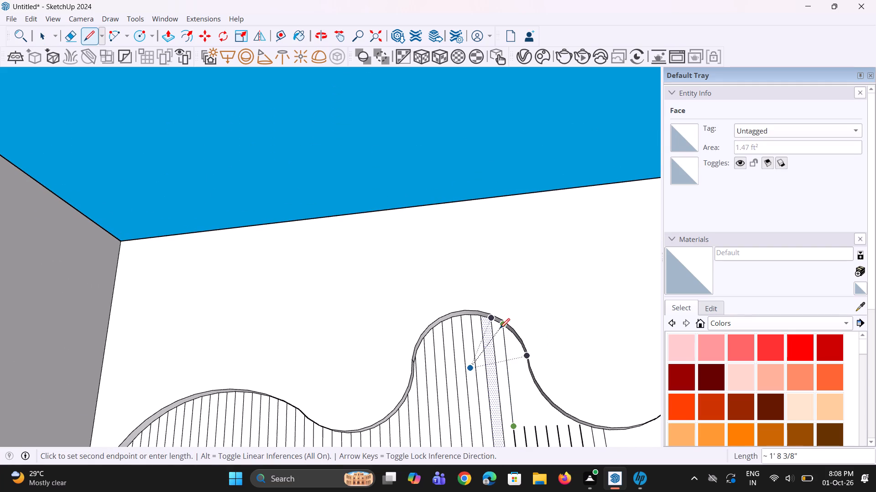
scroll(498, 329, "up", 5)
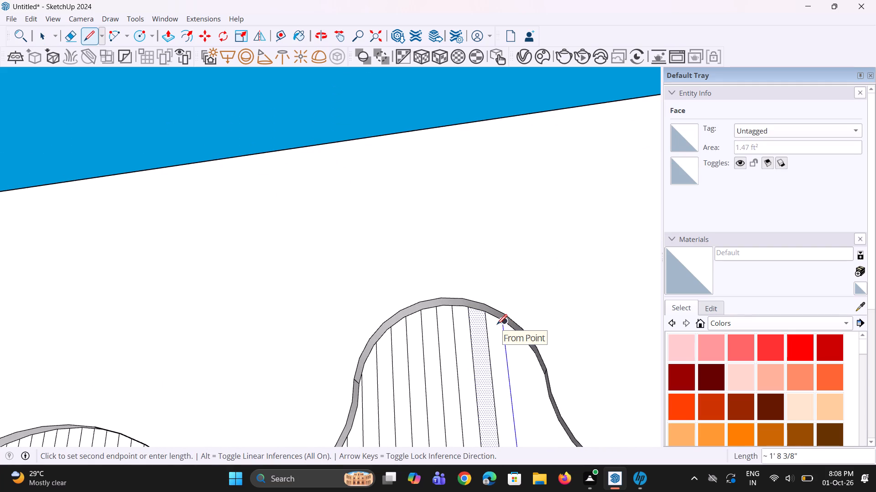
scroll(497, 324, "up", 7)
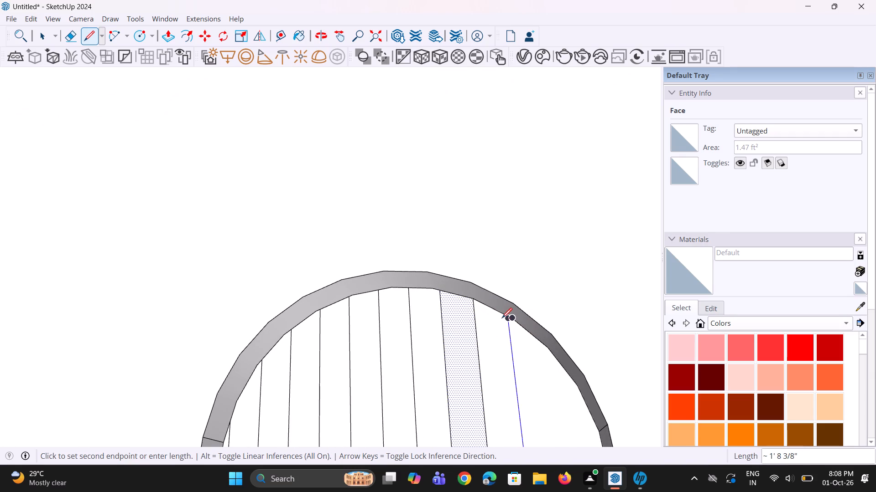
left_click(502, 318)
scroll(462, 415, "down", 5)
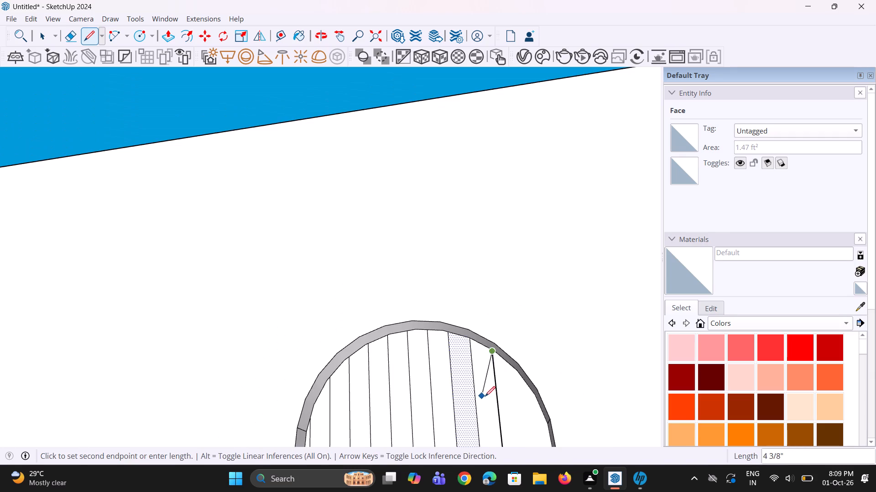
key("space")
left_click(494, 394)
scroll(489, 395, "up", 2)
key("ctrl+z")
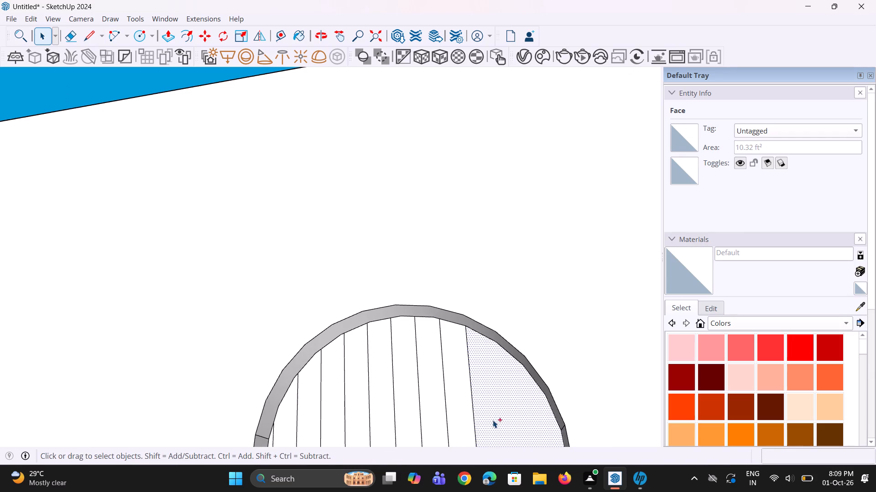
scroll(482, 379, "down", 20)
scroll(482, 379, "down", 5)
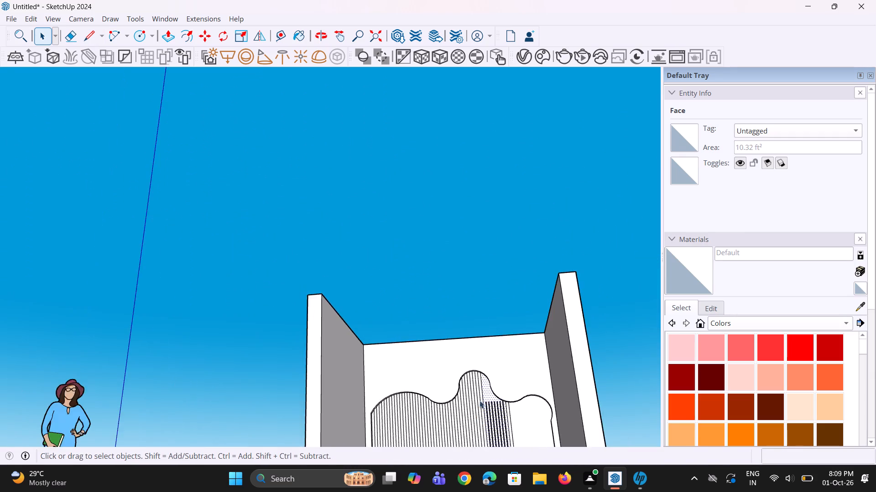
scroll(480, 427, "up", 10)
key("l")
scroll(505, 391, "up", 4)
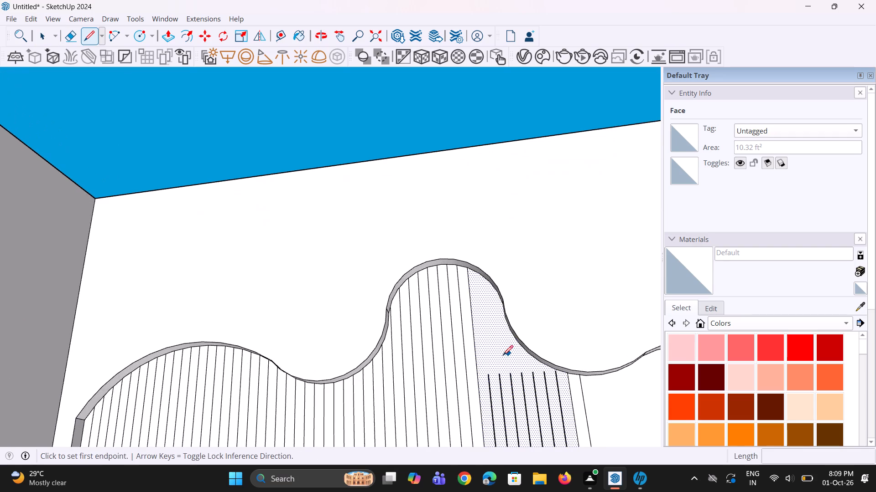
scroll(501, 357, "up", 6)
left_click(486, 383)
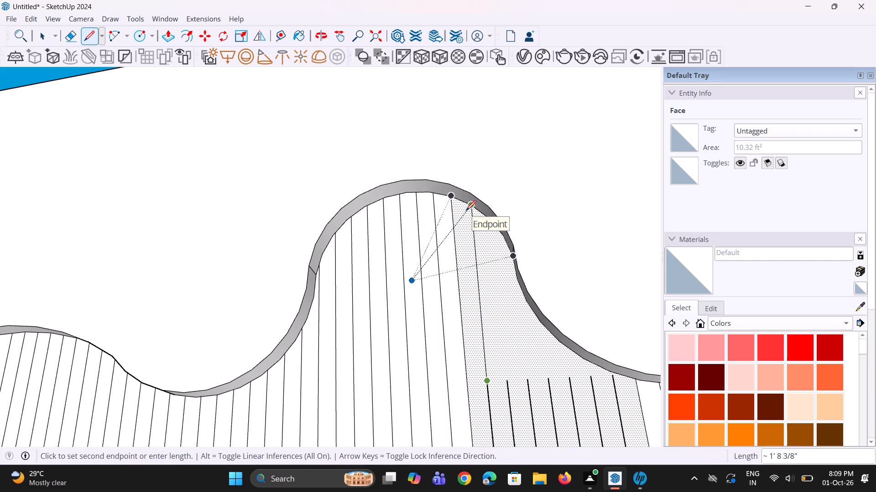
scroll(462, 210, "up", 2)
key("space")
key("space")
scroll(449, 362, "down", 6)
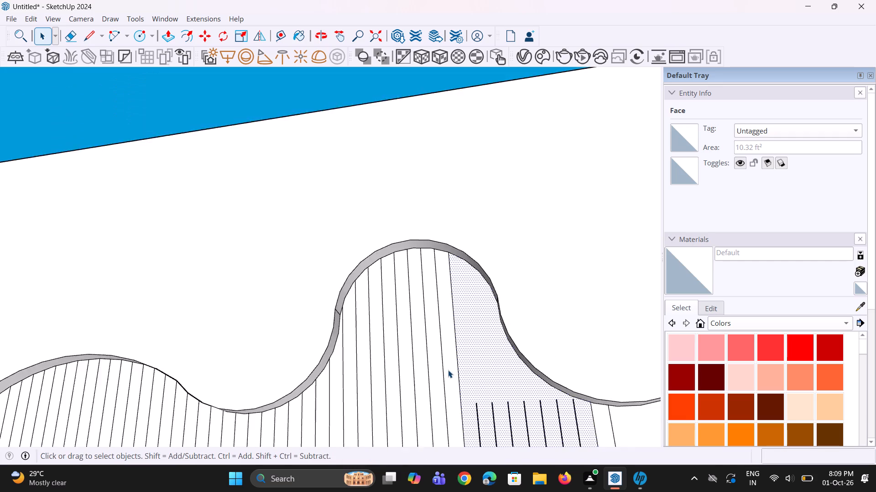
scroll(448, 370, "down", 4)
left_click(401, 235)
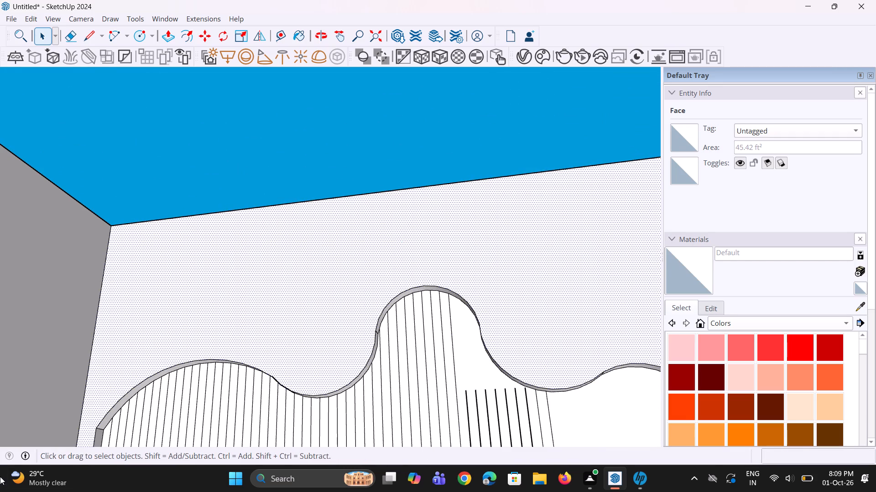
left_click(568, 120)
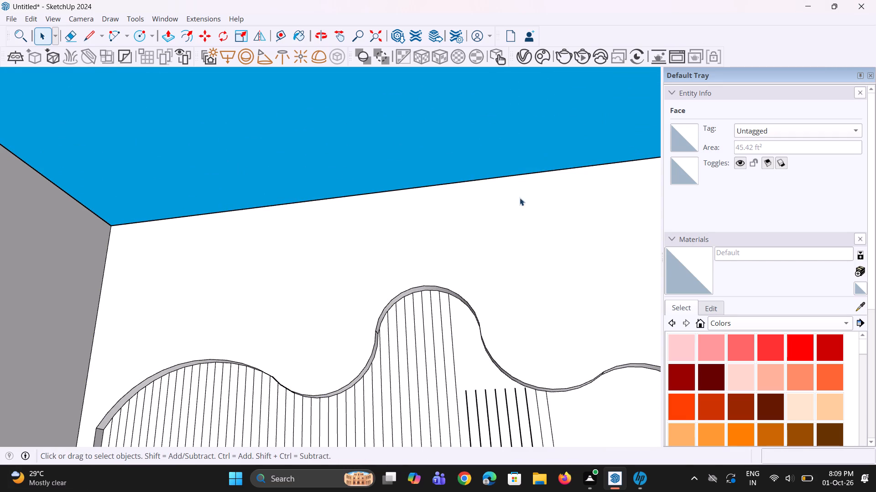
Extend the fifteenth short copied edge vertically up to the wavy curve with a line about 1' 8 9/16" long.
scroll(490, 360, "down", 7)
scroll(480, 379, "up", 6)
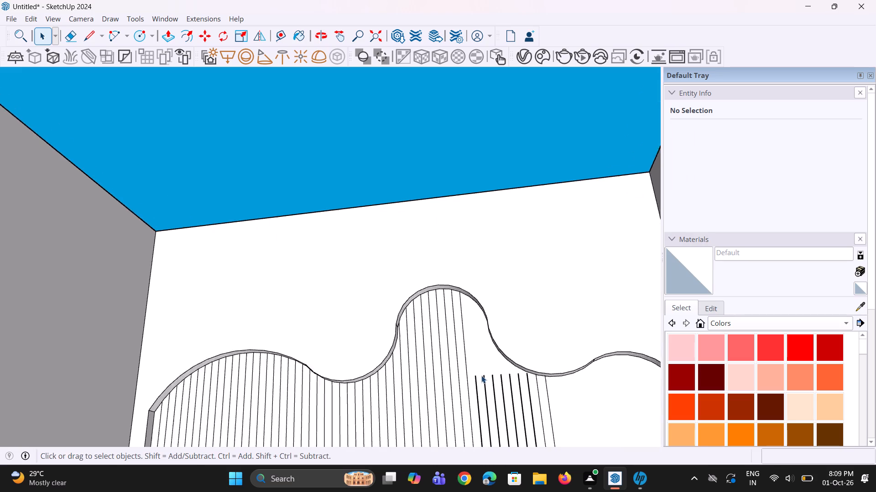
scroll(481, 375, "up", 2)
key("l")
scroll(481, 376, "up", 3)
left_click(470, 373)
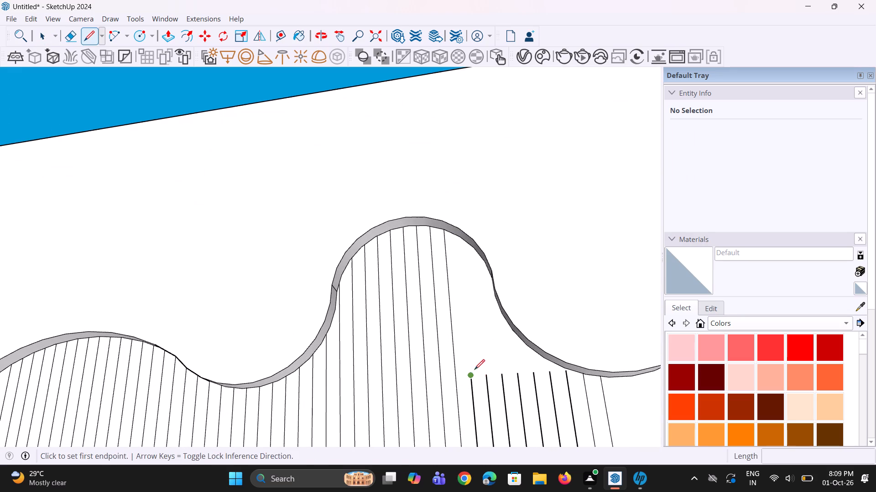
scroll(464, 246, "up", 3)
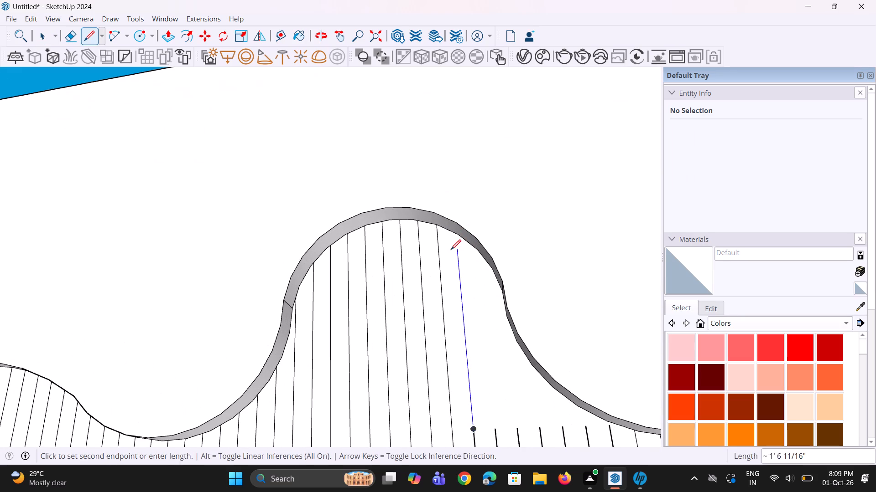
scroll(452, 236, "up", 4)
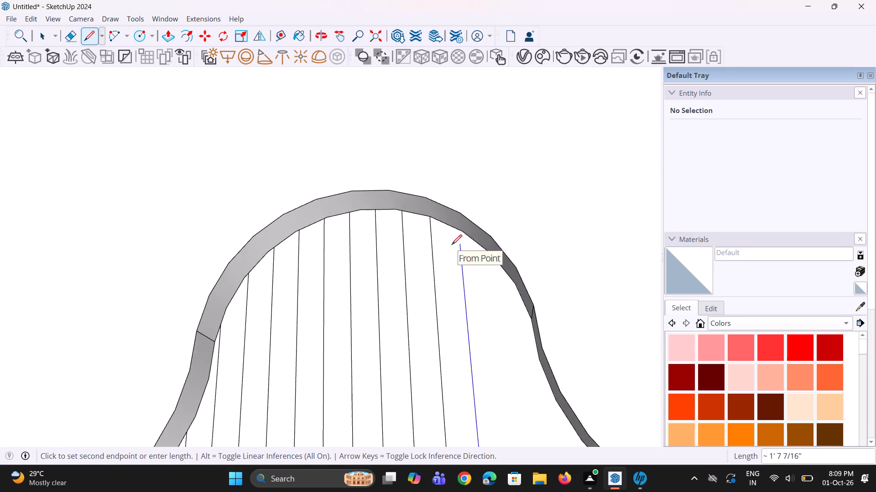
scroll(452, 245, "up", 2)
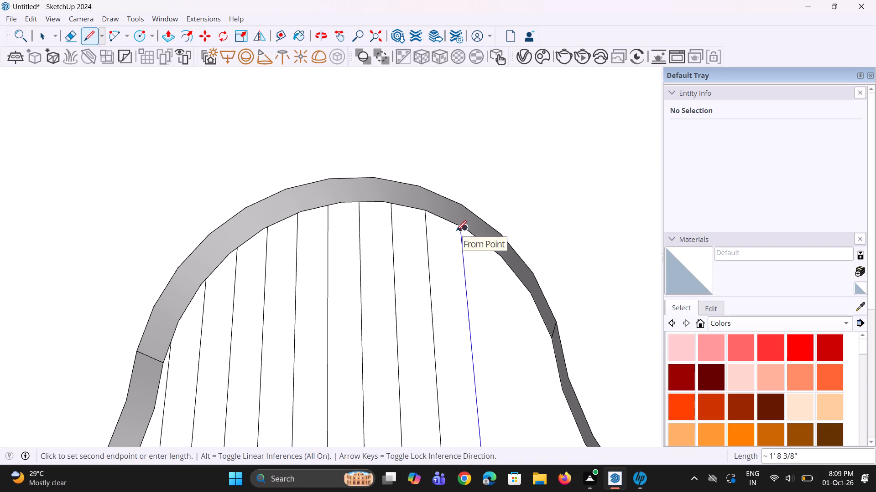
left_click(455, 227)
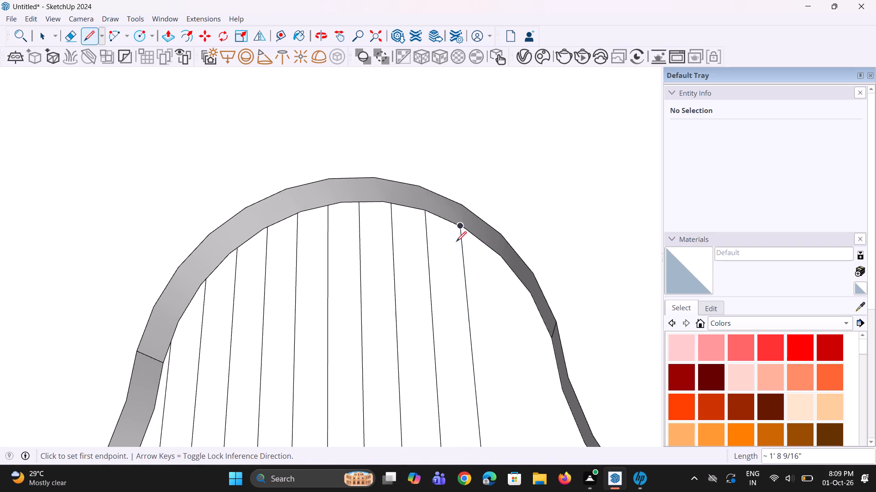
scroll(456, 261, "down", 3)
key("space")
left_click(455, 266)
Extend the sixteenth short copied edge up to the wavy curve with a line about 1' 6 7/16" long.
scroll(448, 276, "down", 7)
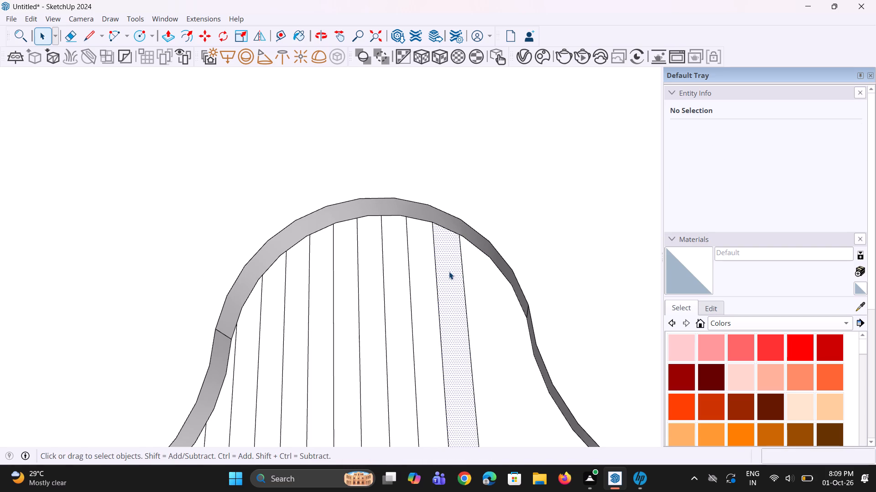
scroll(449, 272, "down", 6)
key("l")
scroll(486, 369, "up", 6)
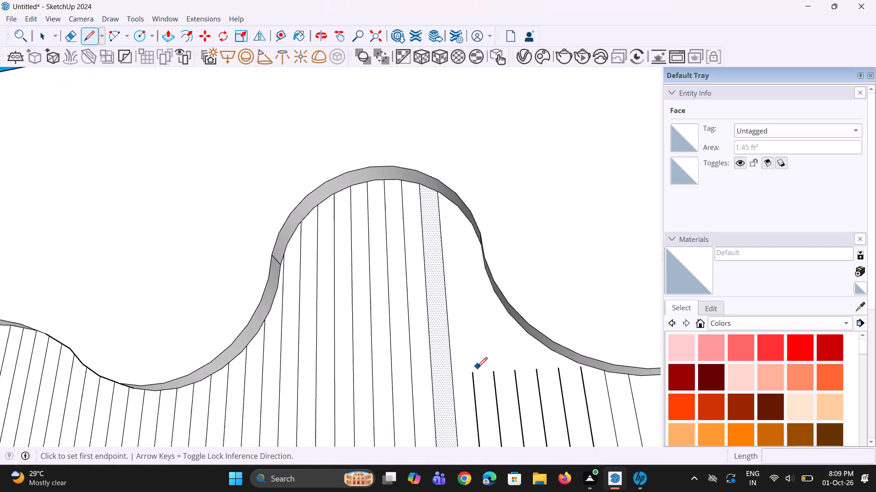
left_click(471, 376)
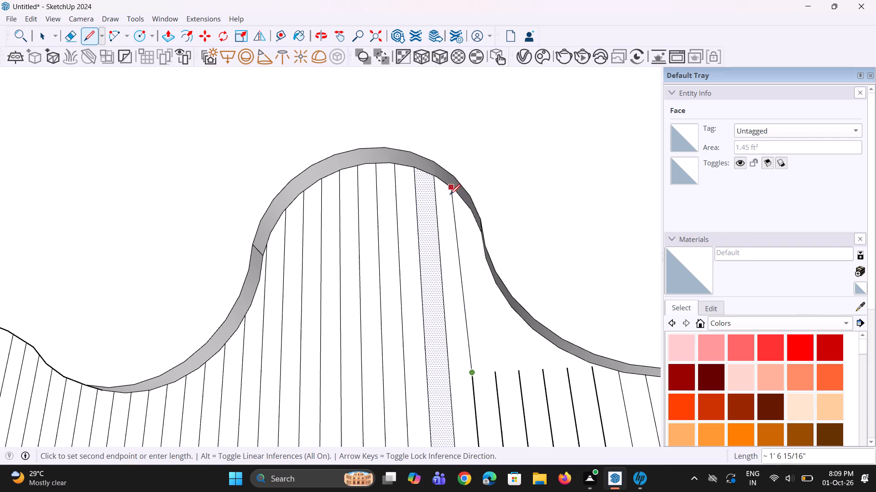
scroll(458, 200, "up", 6)
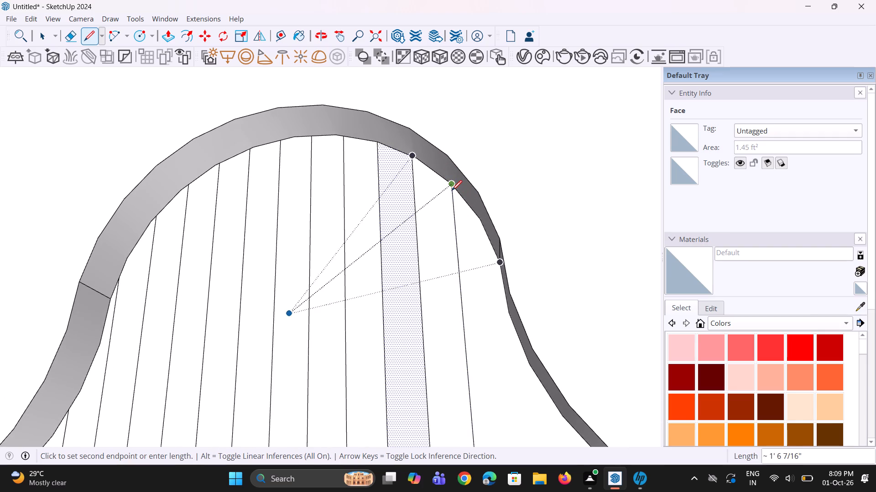
scroll(452, 190, "up", 2)
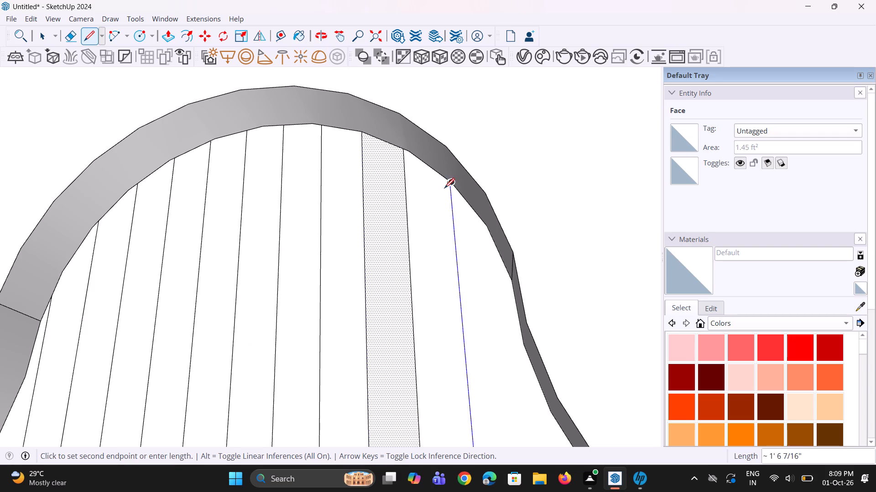
left_click(447, 184)
key("space")
left_click(447, 200)
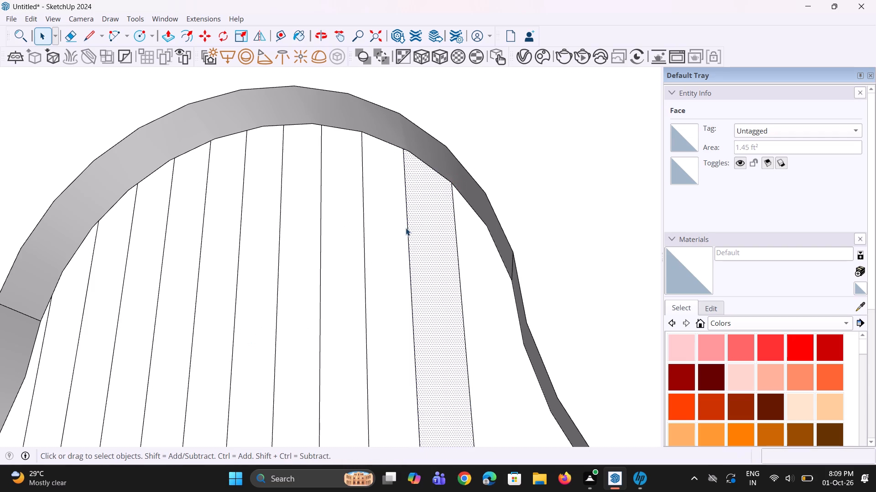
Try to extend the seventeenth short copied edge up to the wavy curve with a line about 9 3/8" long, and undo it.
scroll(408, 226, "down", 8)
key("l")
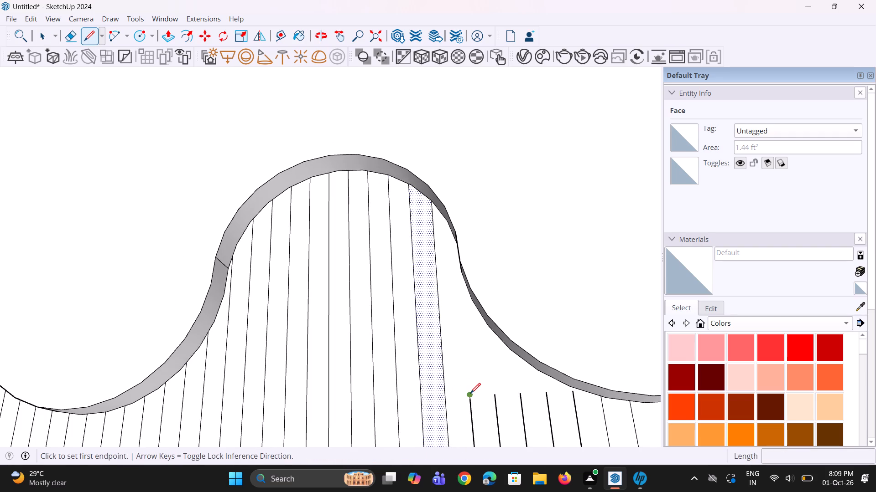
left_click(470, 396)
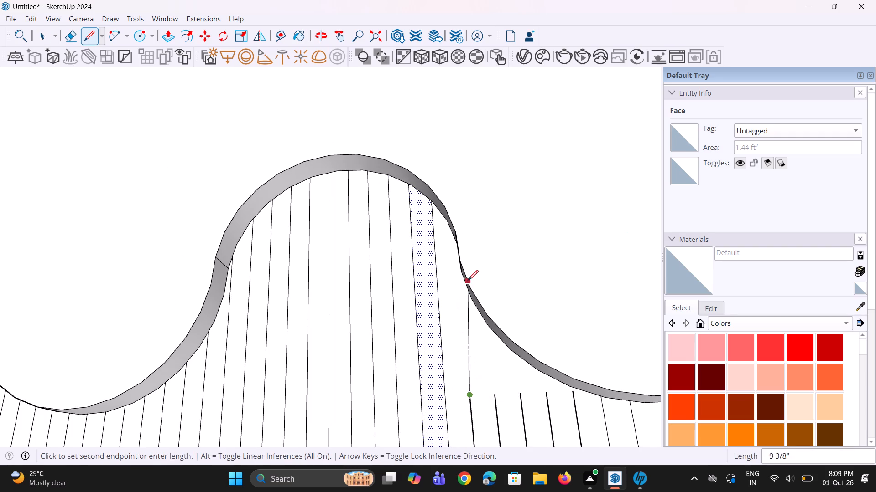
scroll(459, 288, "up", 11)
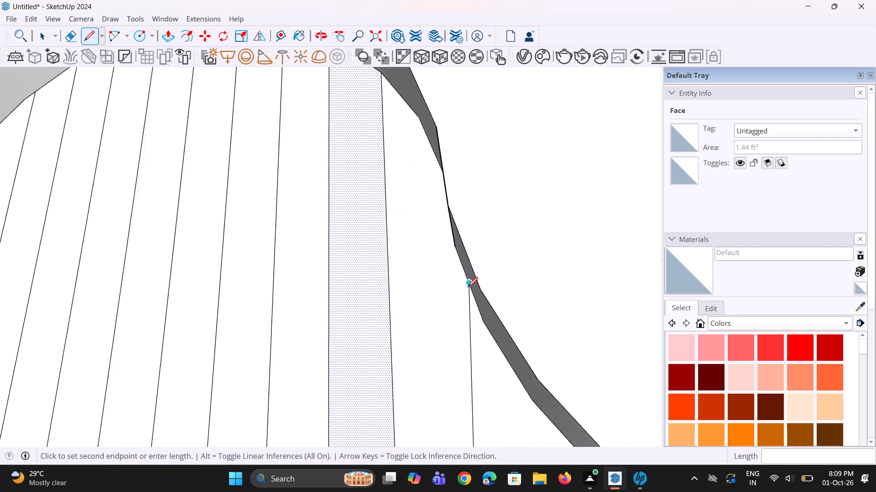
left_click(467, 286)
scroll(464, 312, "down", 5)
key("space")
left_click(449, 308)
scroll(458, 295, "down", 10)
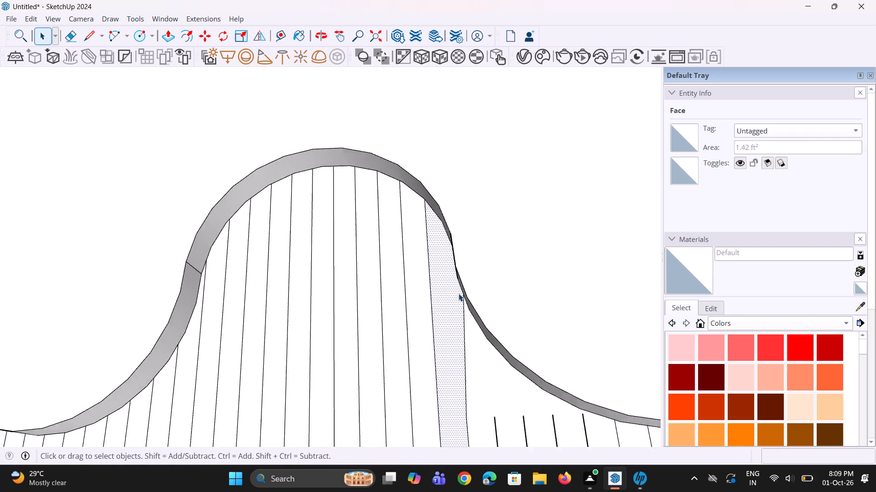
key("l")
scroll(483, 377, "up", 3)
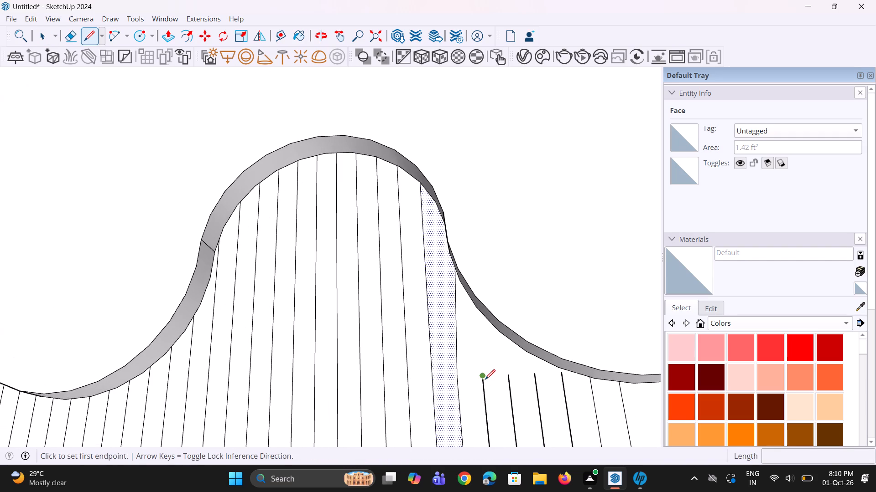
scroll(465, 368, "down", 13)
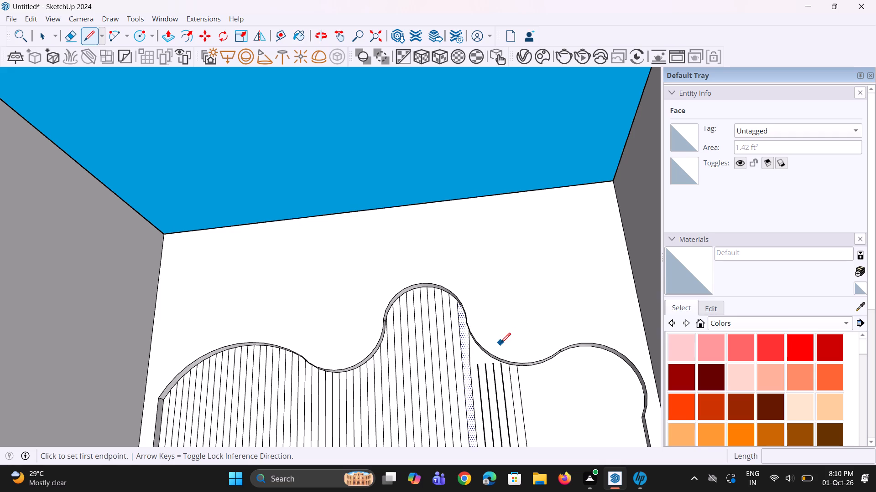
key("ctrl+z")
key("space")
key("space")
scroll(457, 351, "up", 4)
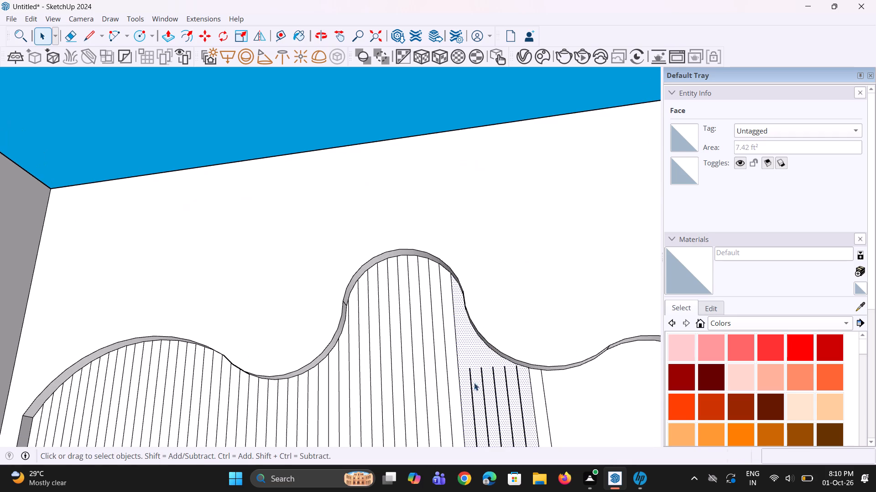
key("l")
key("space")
Extend the seventeenth short copied edge vertically up to the wavy curve with a line about 1' 2" long.
left_click_drag(461, 96, 462, 100)
scroll(455, 386, "up", 1)
key("l")
scroll(476, 377, "up", 1)
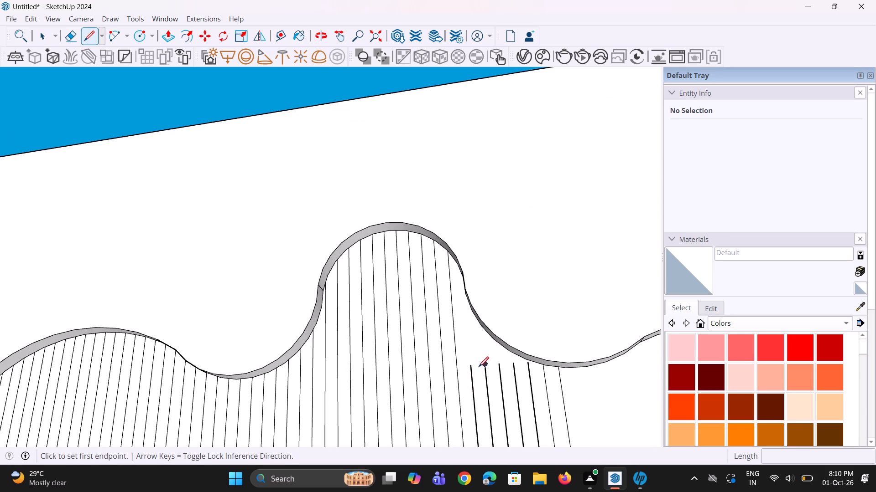
left_click(470, 369)
scroll(473, 317, "up", 2)
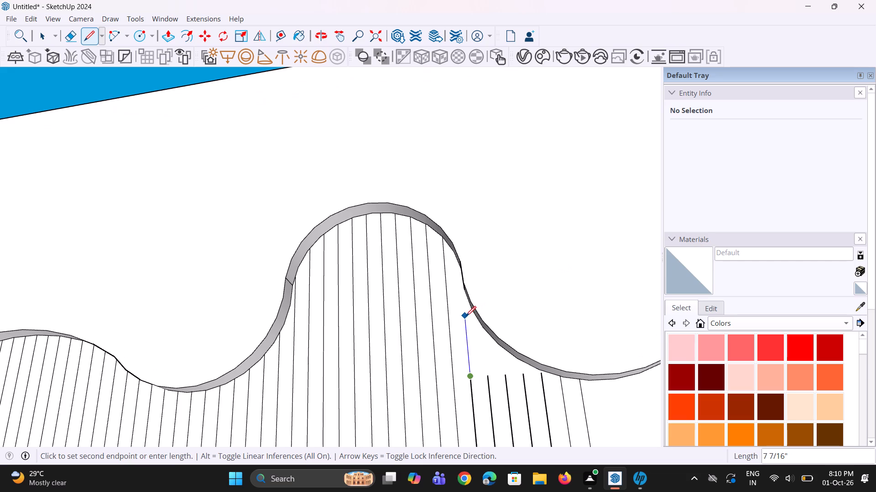
scroll(466, 316, "up", 7)
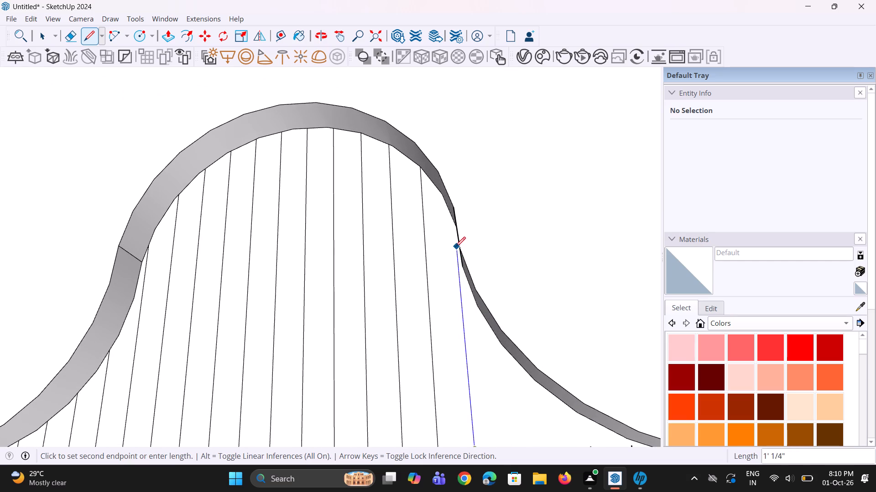
scroll(454, 235, "up", 4)
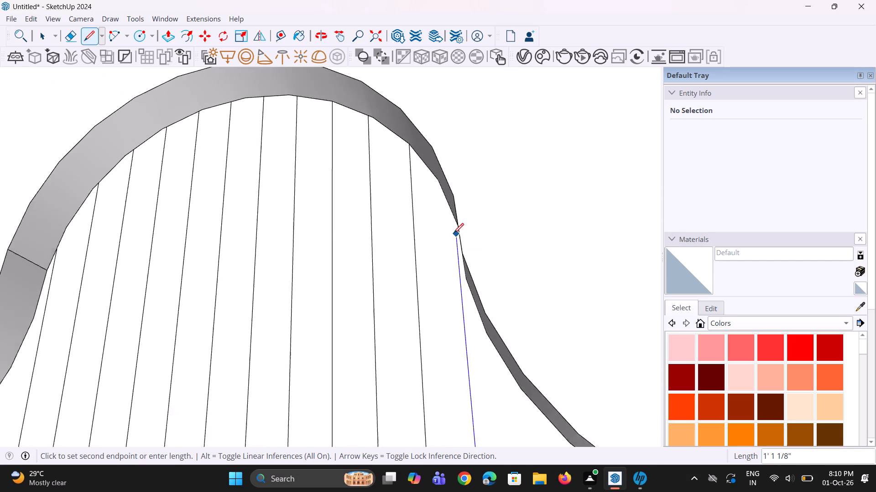
scroll(454, 233, "up", 3)
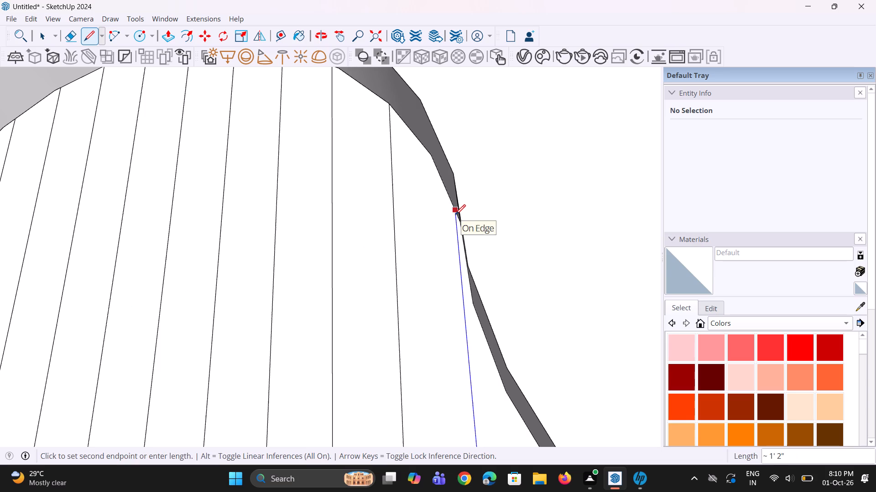
left_click(455, 214)
key("space")
key("space")
scroll(420, 310, "down", 15)
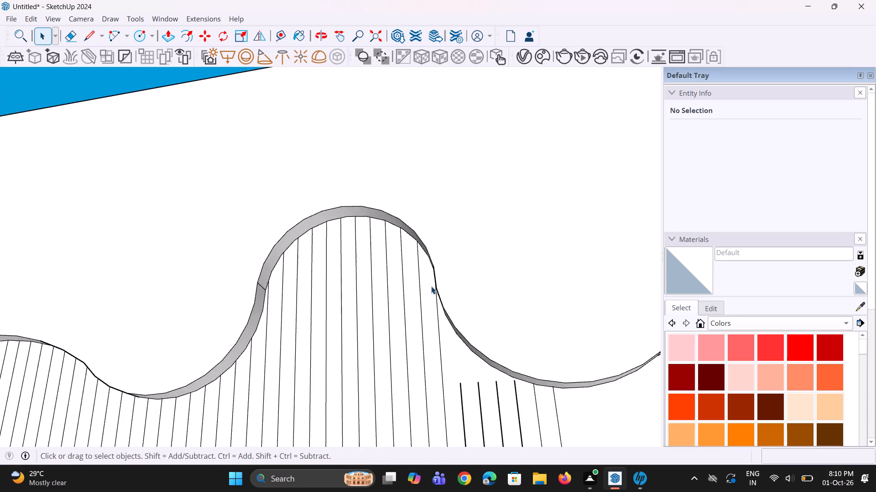
Extend the eighteenth short copied edge up to the wavy curve with a line about 5 13/16" long.
scroll(431, 286, "down", 4)
scroll(446, 332, "up", 4)
key("l")
scroll(453, 367, "up", 2)
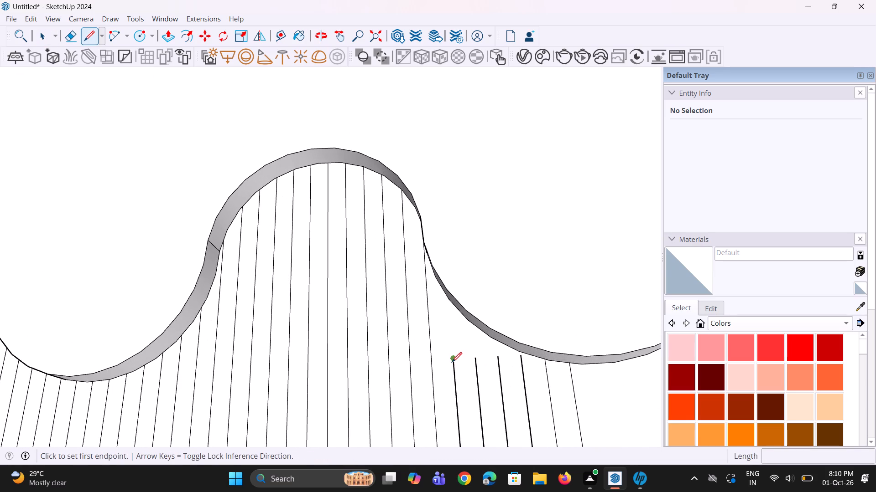
left_click(452, 362)
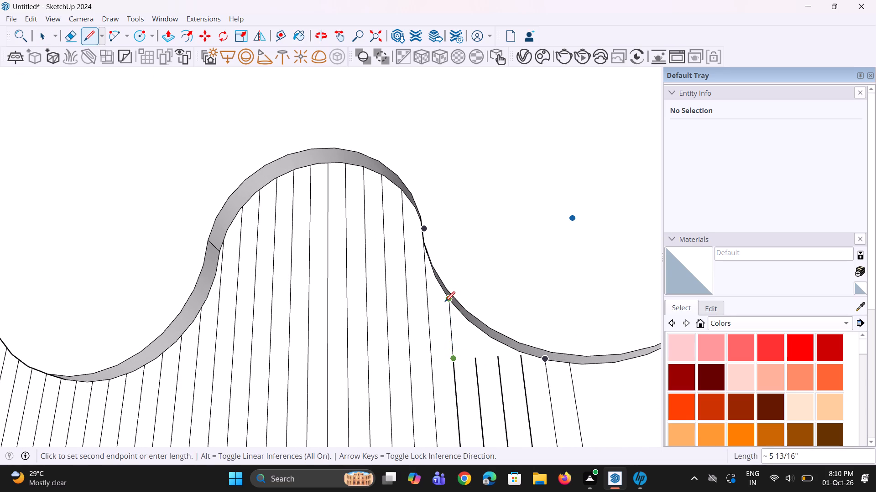
left_click(444, 302)
key("space")
left_click(440, 353)
scroll(445, 374, "down", 10)
scroll(463, 385, "up", 10)
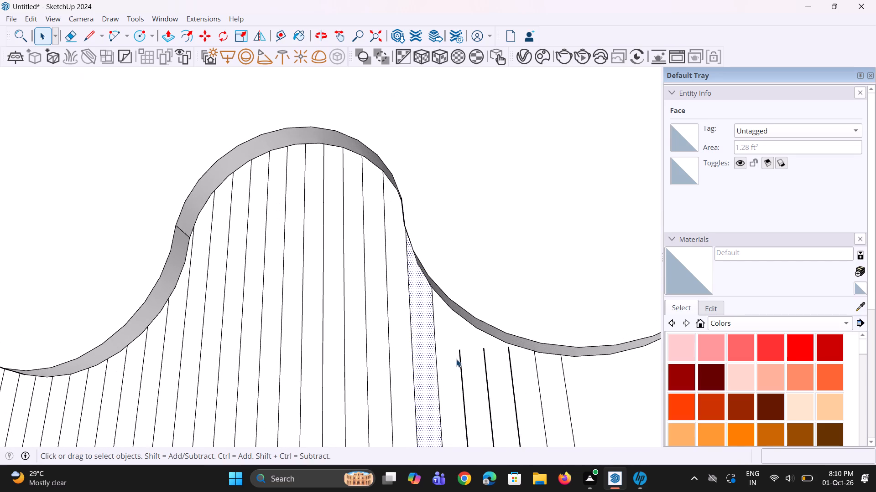
Extend the nineteenth short copied edge up to the wavy curve with a line about 3 1/4" long.
key("l")
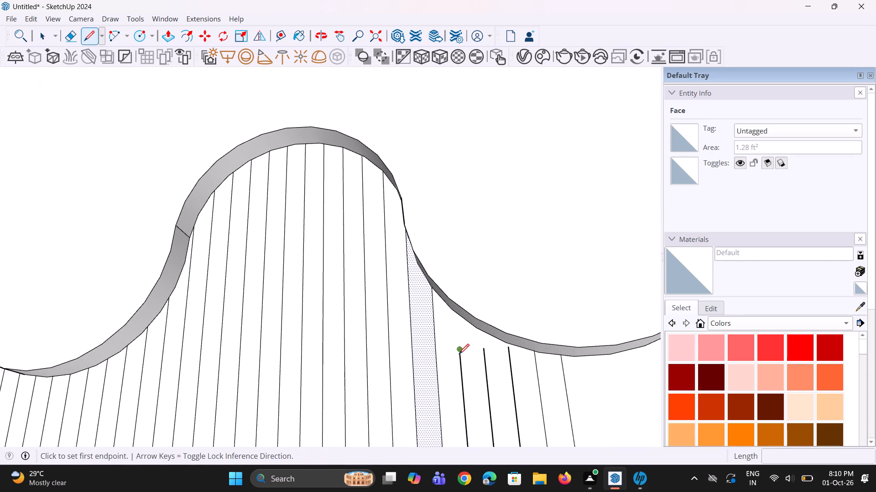
left_click(459, 354)
scroll(455, 327, "up", 2)
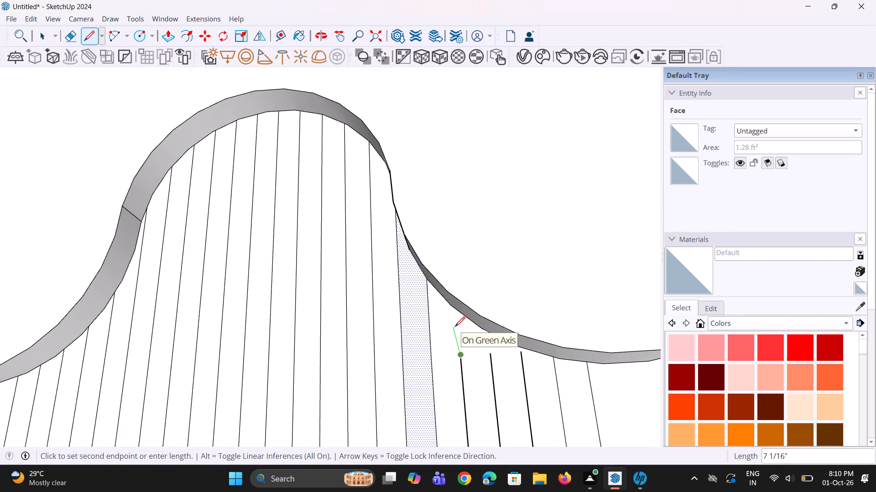
key("l")
left_click(463, 356)
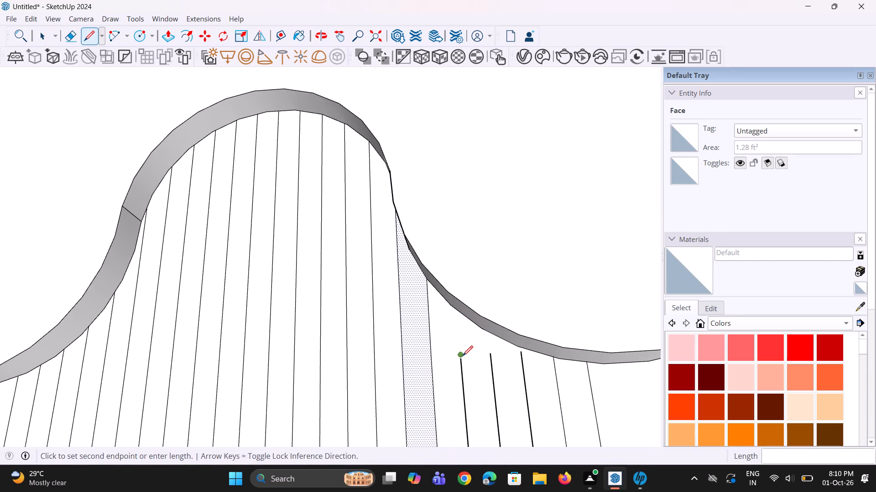
scroll(461, 327, "up", 5)
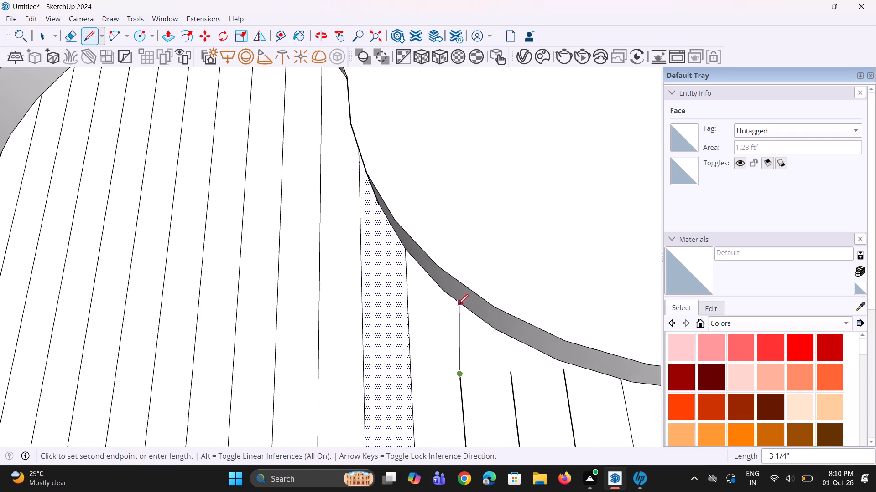
left_click(454, 299)
key("space")
scroll(427, 358, "down", 2)
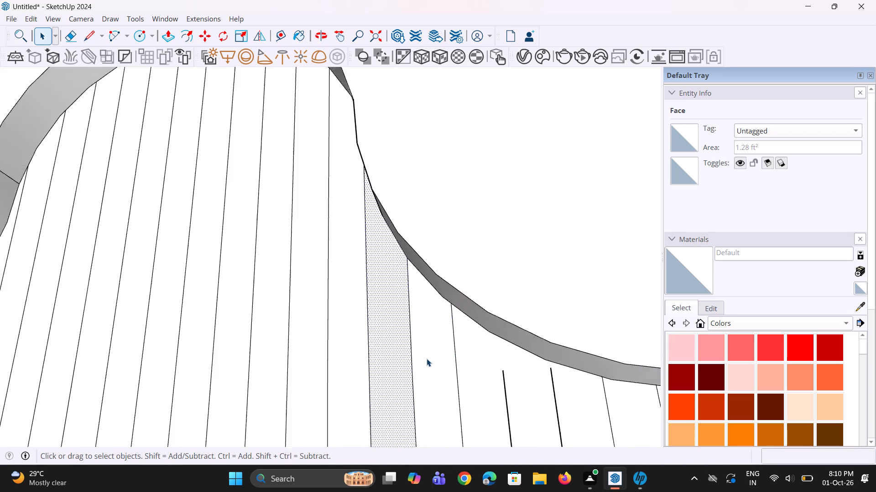
Extend the twentieth short copied edge up to the wavy curve with a line about 1 1/2" long.
scroll(427, 359, "down", 7)
scroll(460, 369, "up", 3)
key("l")
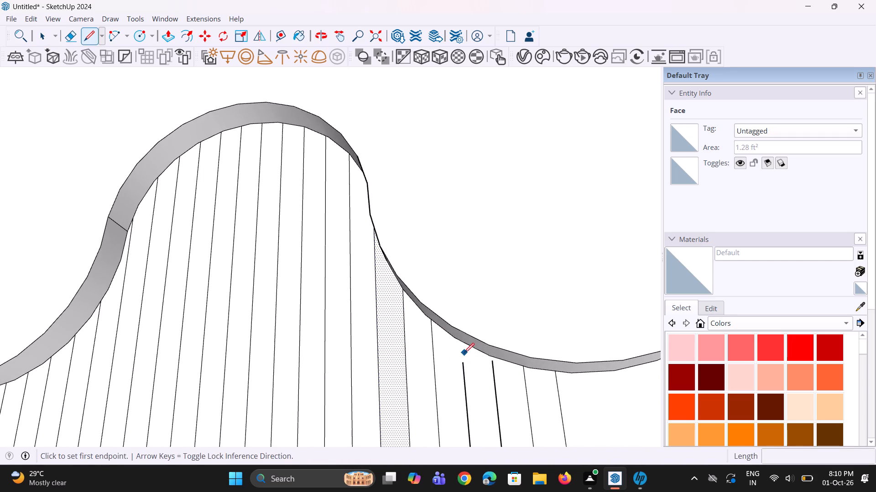
left_click(464, 362)
left_click(464, 343)
key("space")
Close the gap above the last short copied edge with a line about 3/8" long up to the wavy curve.
scroll(493, 365, "up", 2)
key("l")
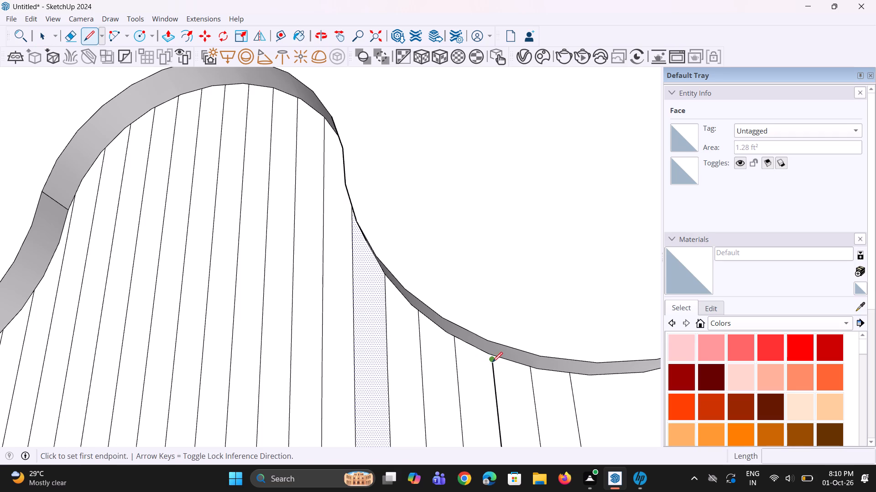
left_click(492, 362)
scroll(492, 359, "up", 11)
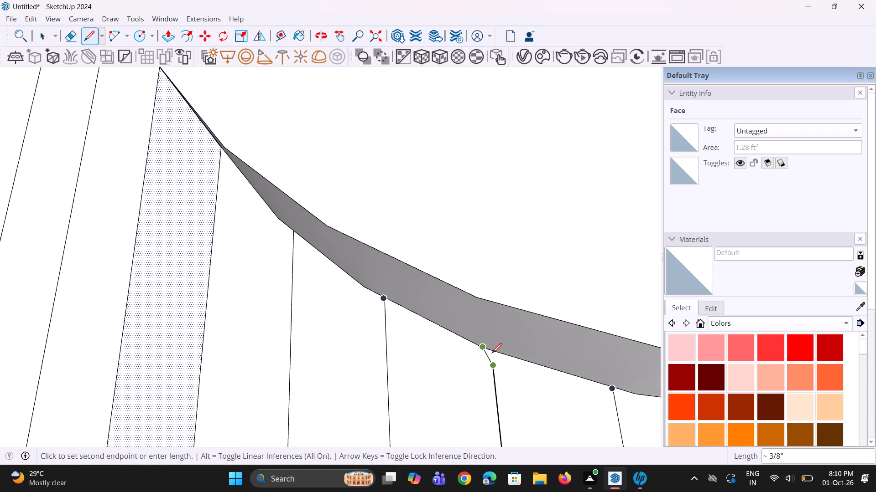
left_click(494, 352)
key("space")
scroll(485, 397, "down", 3)
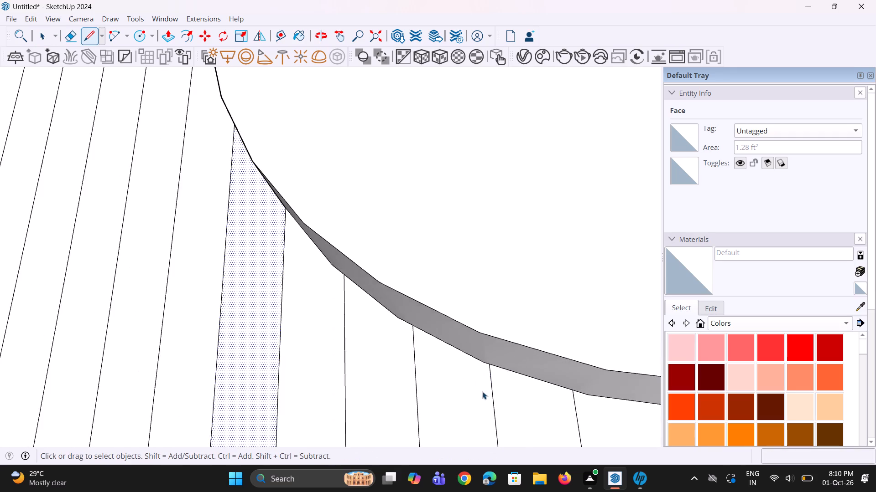
scroll(482, 391, "down", 4)
key("space")
scroll(538, 394, "up", 6)
scroll(522, 389, "down", 1)
left_click(515, 389)
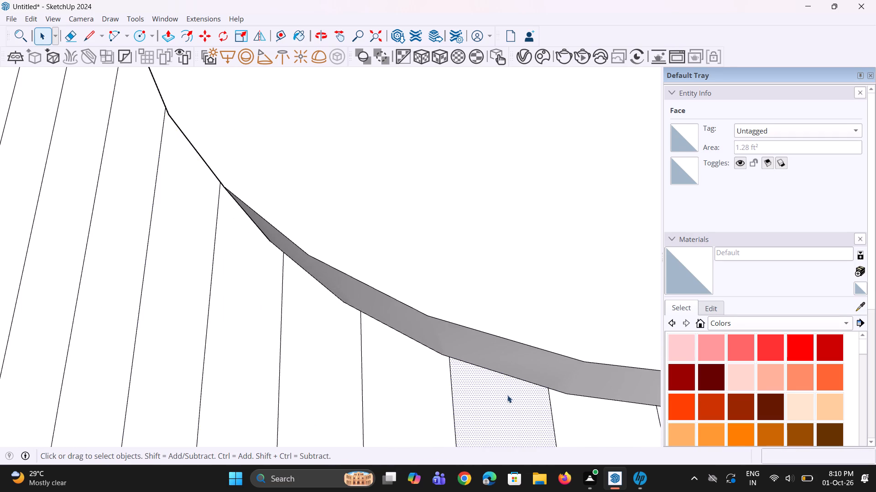
scroll(503, 374, "down", 11)
left_click(546, 417)
scroll(516, 376, "down", 14)
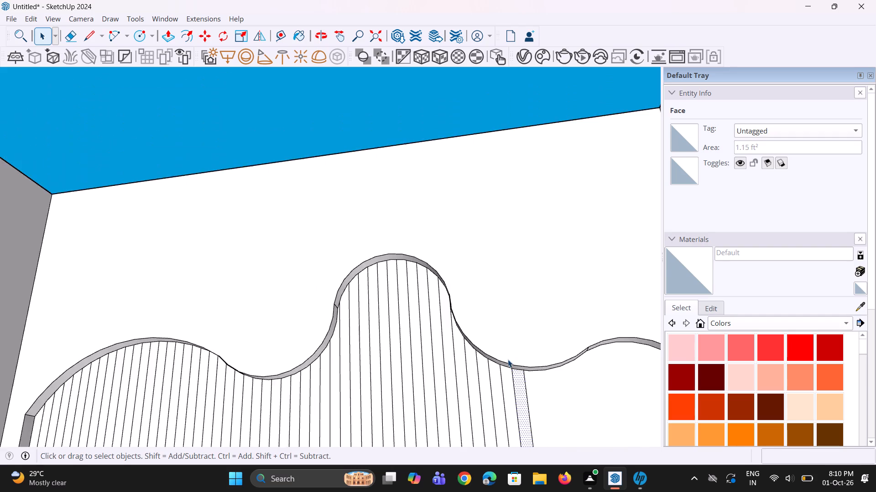
Copy the three-segment vertical strip line under the tall central arch about 1' 10 11/16" along the floor into the undivided part of the recess.
scroll(508, 359, "down", 15)
left_click(492, 255)
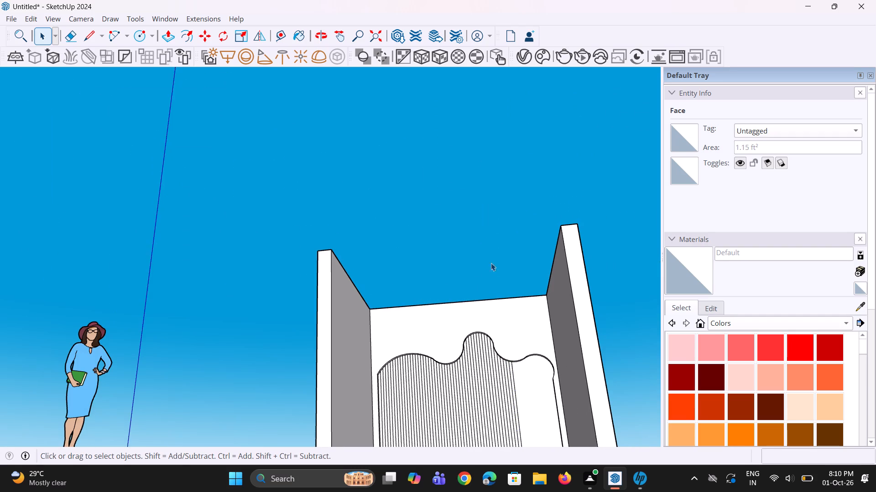
middle_click_drag(478, 393, 496, 426)
scroll(485, 383, "down", 9)
middle_click_drag(479, 379, 481, 420)
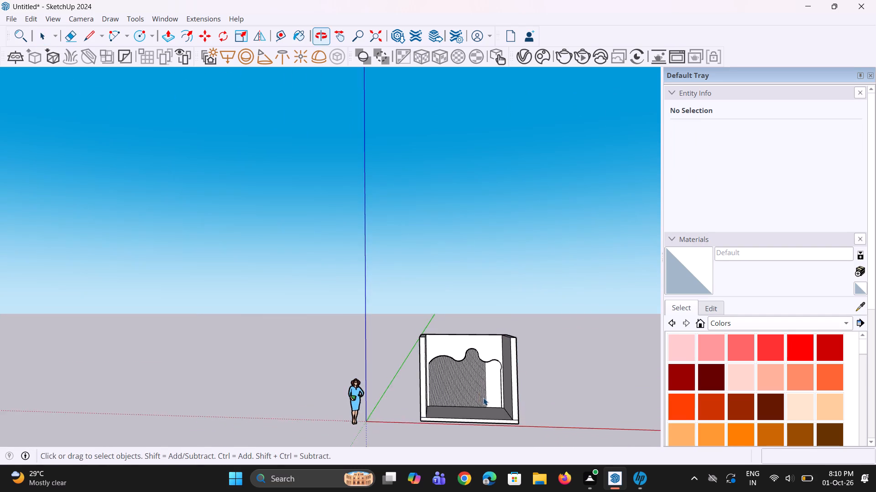
scroll(485, 384, "up", 13)
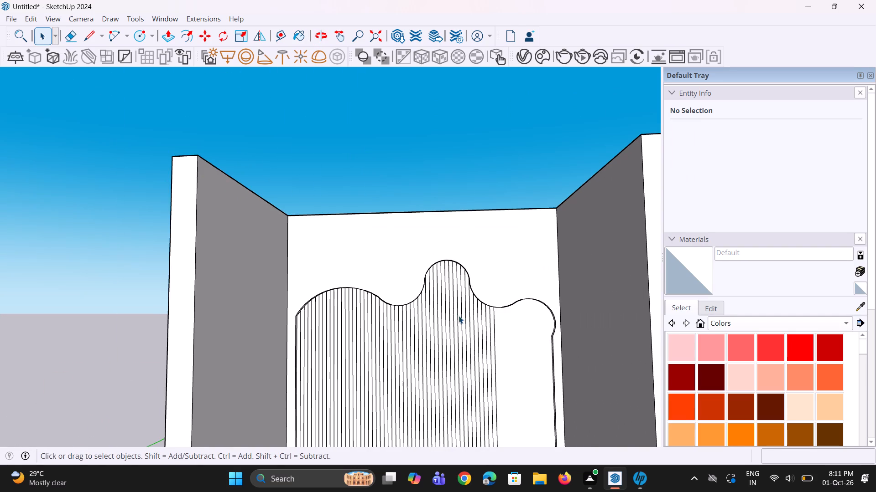
left_click(454, 314)
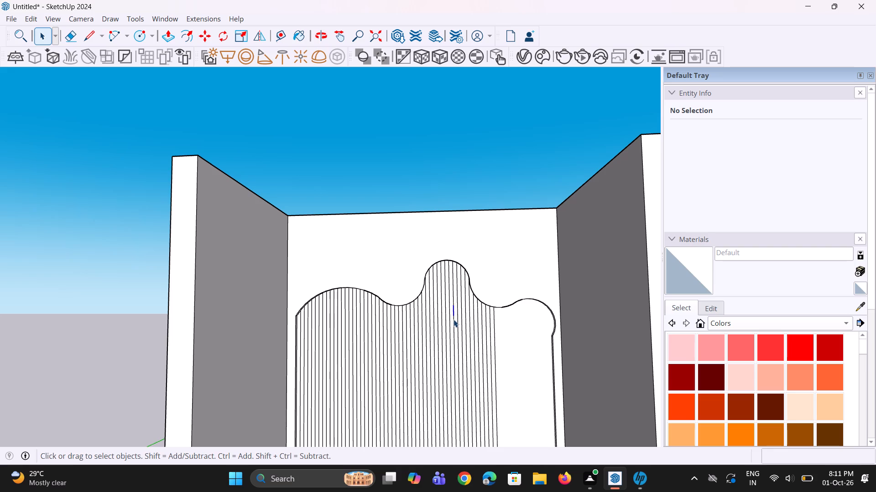
scroll(458, 309, "up", 3)
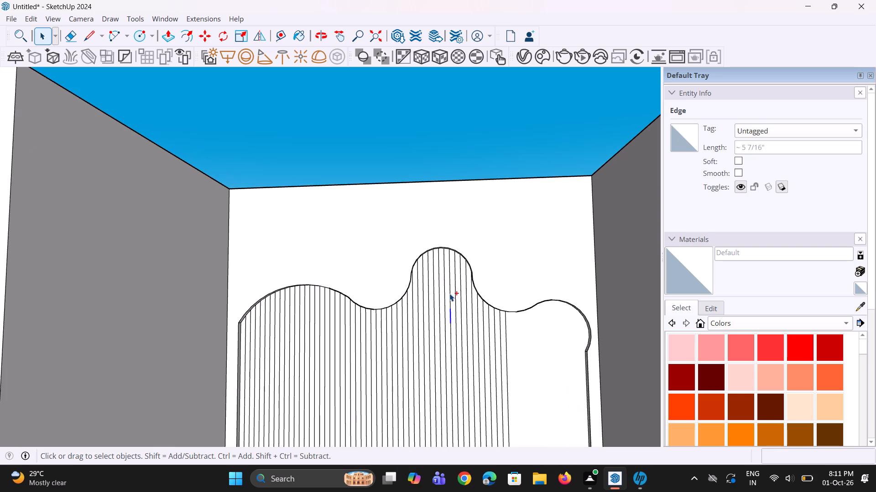
left_click(449, 293, "ctrl")
left_click(451, 325, "ctrl")
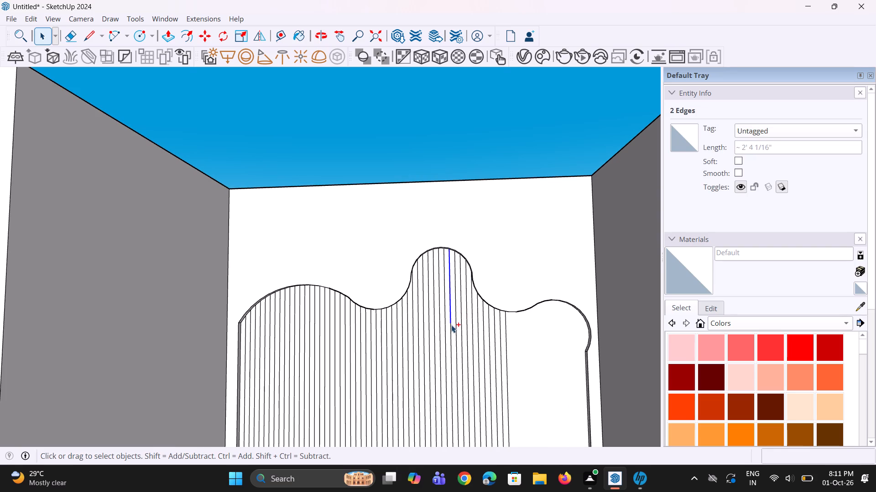
left_click(451, 327, "ctrl")
key("m")
scroll(429, 332, "down", 7)
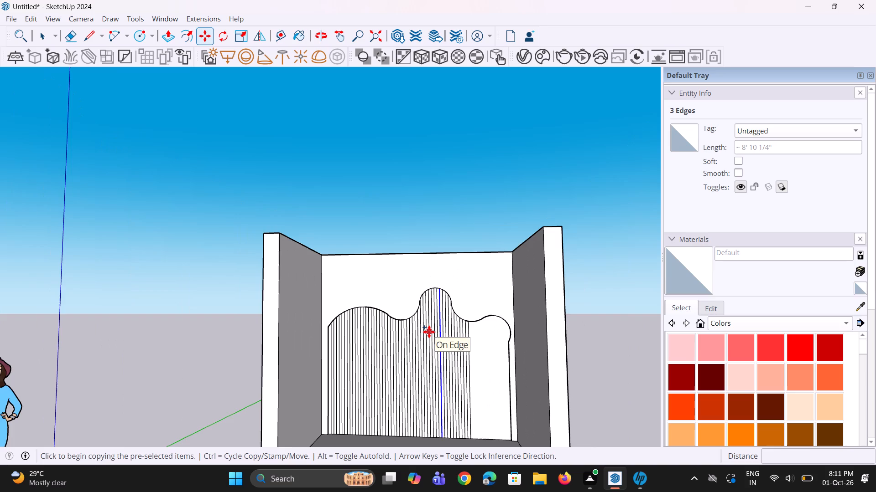
scroll(429, 331, "down", 3)
scroll(437, 407, "up", 10)
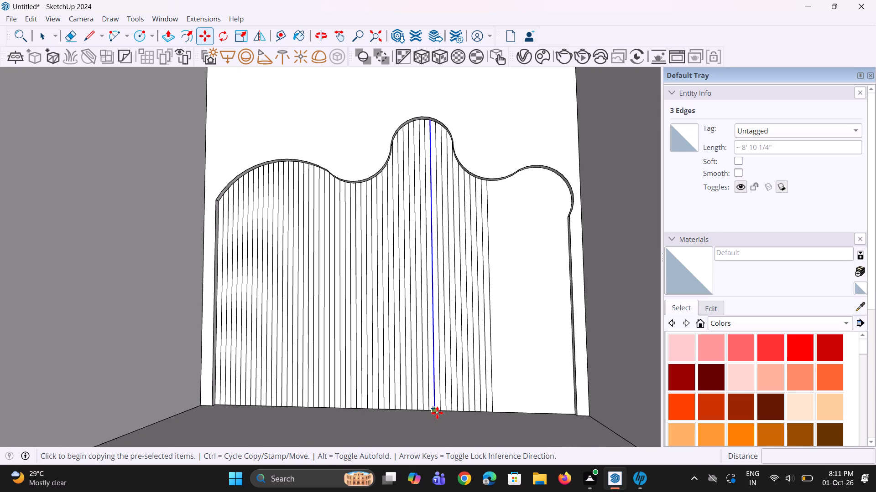
left_click(437, 413)
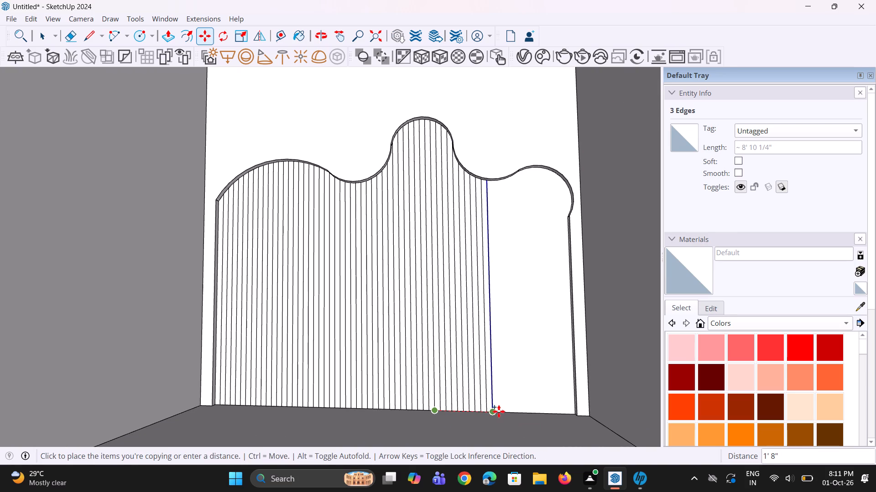
left_click(501, 412)
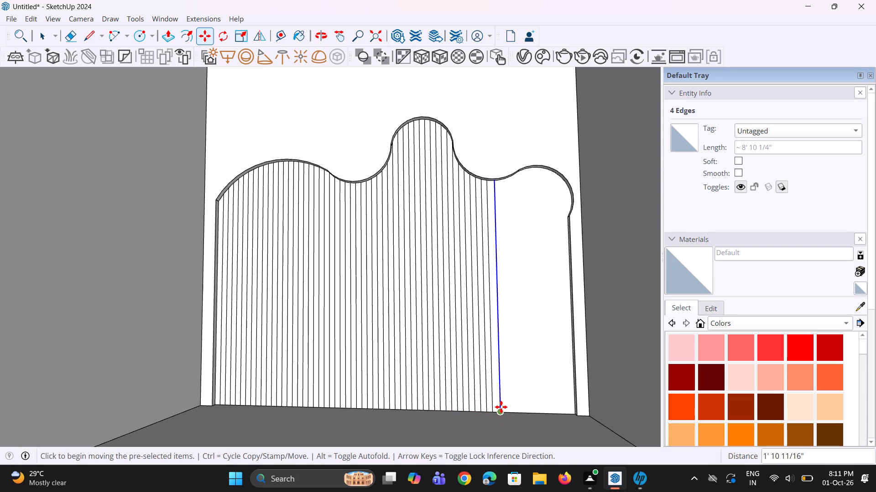
Multiply the copied strip line into an array of 15 copies at the same spacing.
key("asterisk")
type("15")
key("Return")
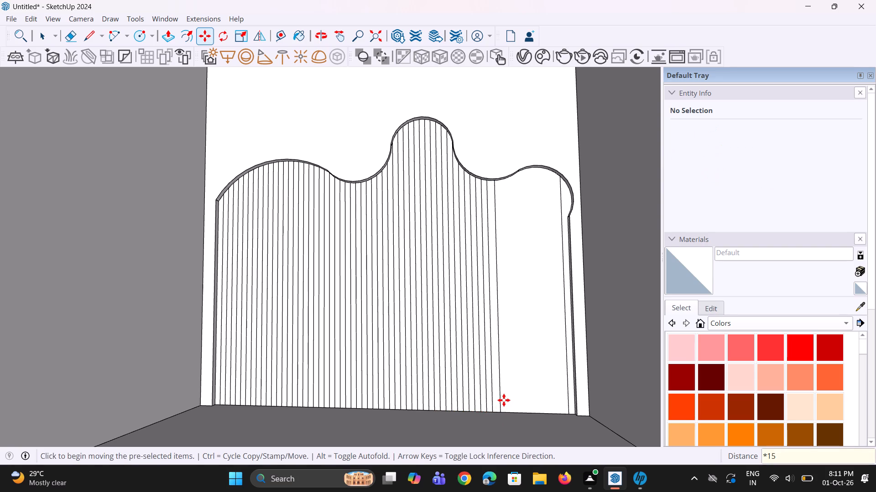
scroll(504, 400, "up", 1)
scroll(494, 392, "down", 2)
scroll(529, 381, "up", 2)
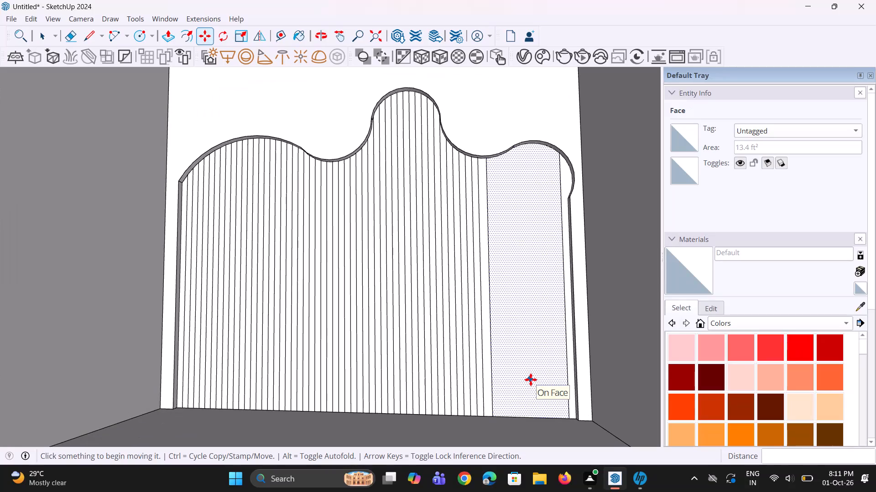
Undo the last strip line copy at the edge of the undivided part of the recess.
key("ctrl+z")
key("space")
key("space")
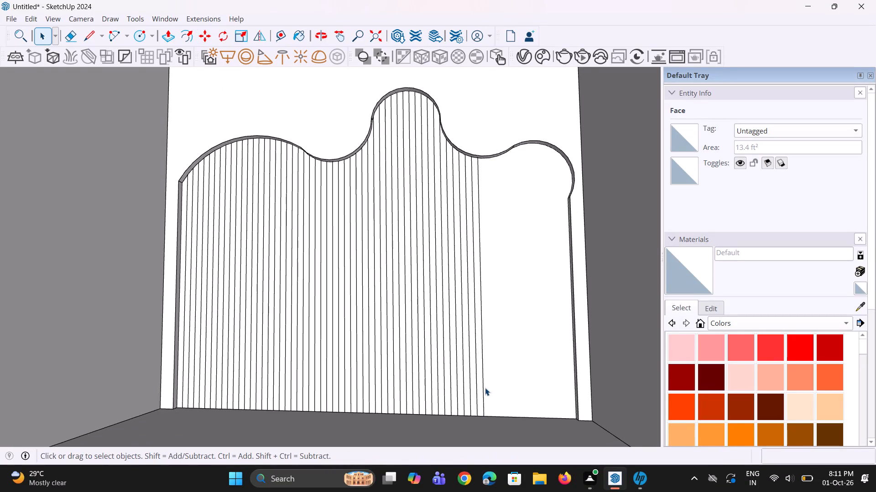
Copy both edges of the last strip line 2" along the floor edge and multiply them into an array of 15 copies.
scroll(485, 386, "up", 3)
left_click(482, 382)
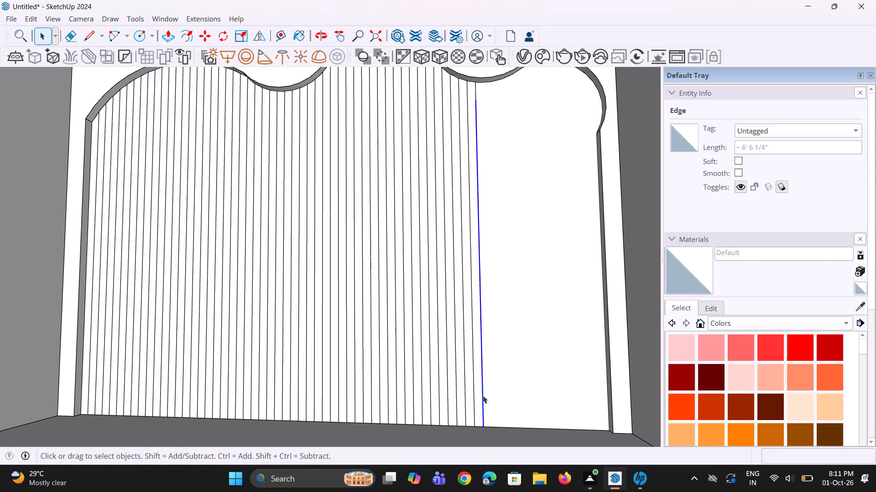
scroll(482, 396, "down", 3)
scroll(481, 209, "up", 2)
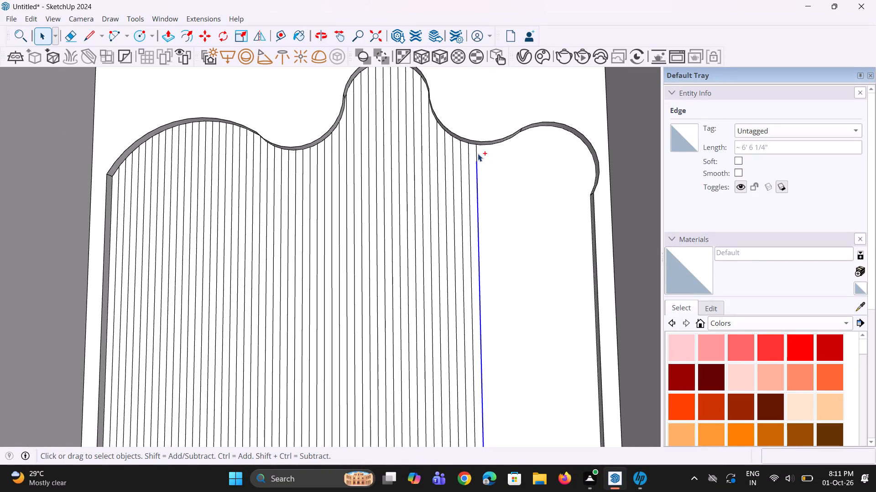
left_click(476, 153, "ctrl")
key("m")
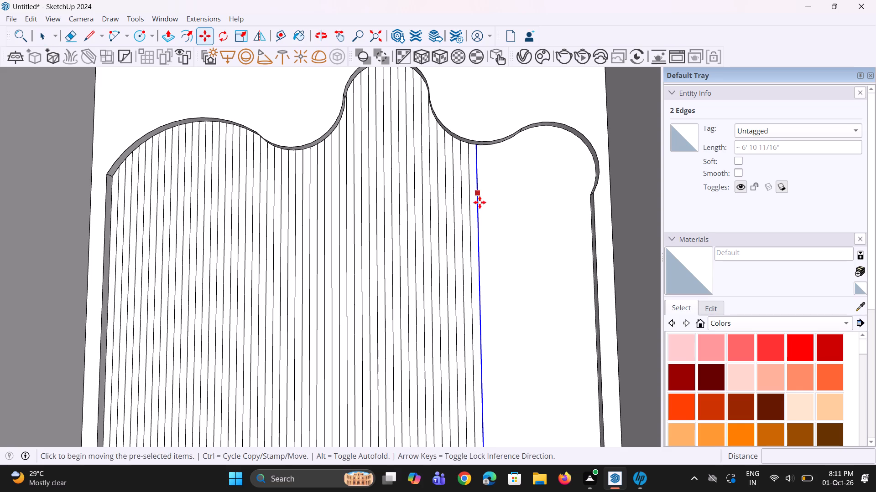
scroll(481, 220, "down", 8)
scroll(487, 320, "up", 5)
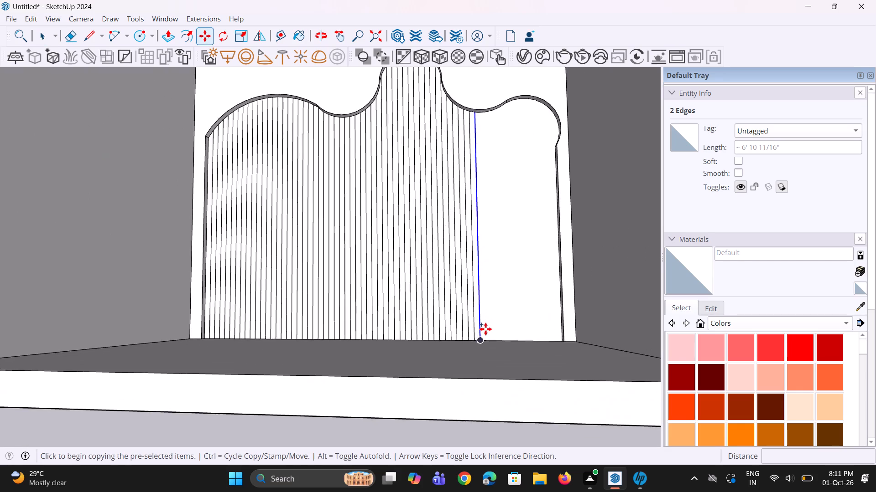
scroll(485, 329, "up", 3)
left_click(481, 346)
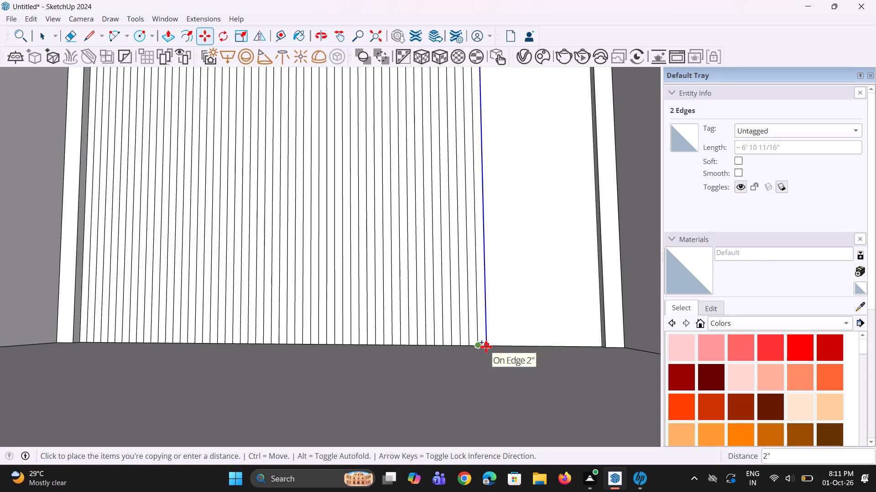
left_click(487, 347)
type("*1")
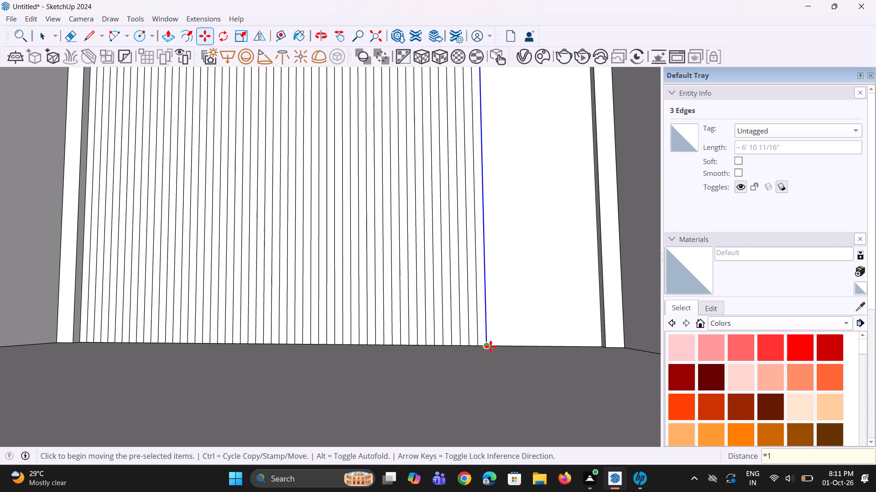
key("5")
key("Return")
Extend the short copied strip line nearest the recess's right side up to the wavy curve with a line about 1 5/8" long.
scroll(490, 347, "down", 10)
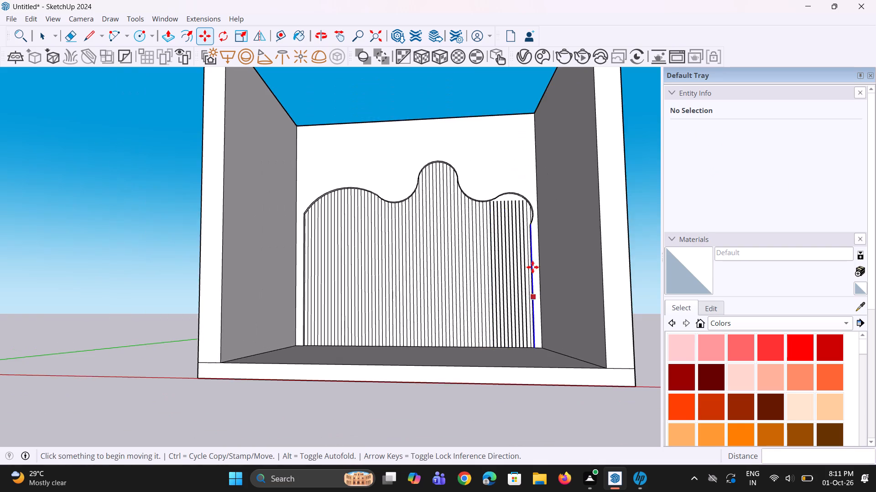
middle_click_drag(532, 251, 539, 355)
scroll(529, 244, "up", 4)
scroll(517, 207, "up", 1)
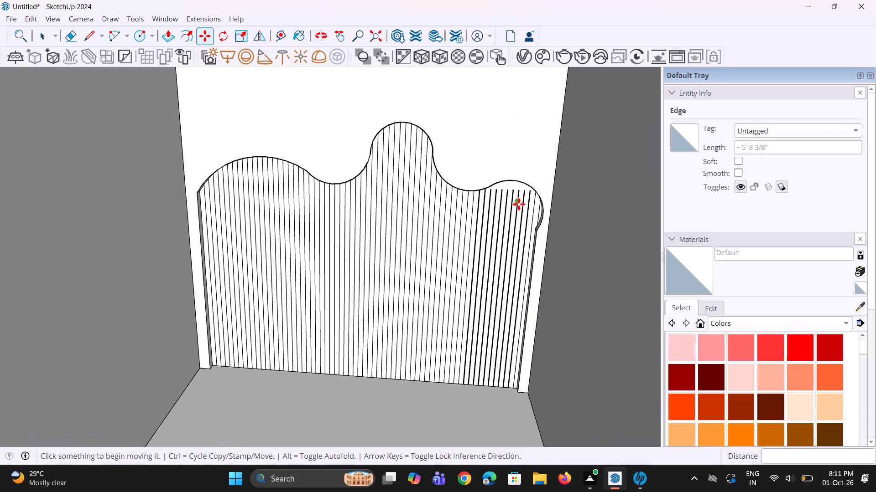
scroll(519, 204, "up", 11)
key("space")
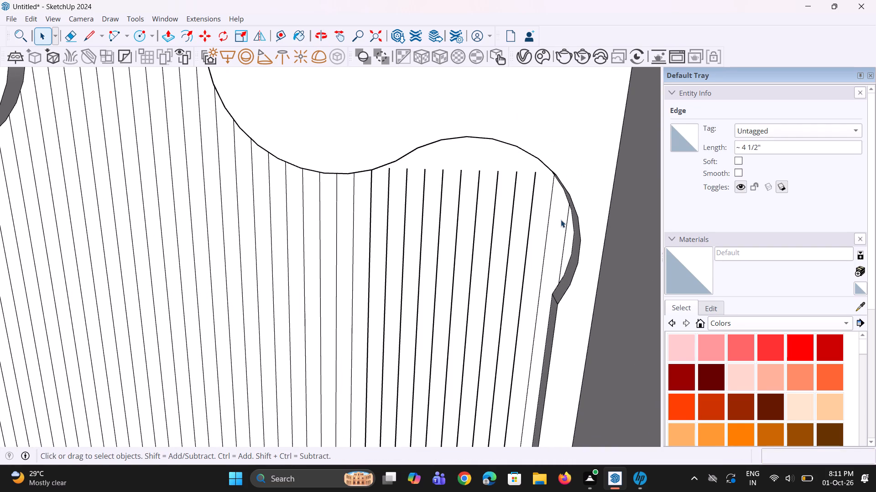
key("l")
scroll(559, 210, "up", 2)
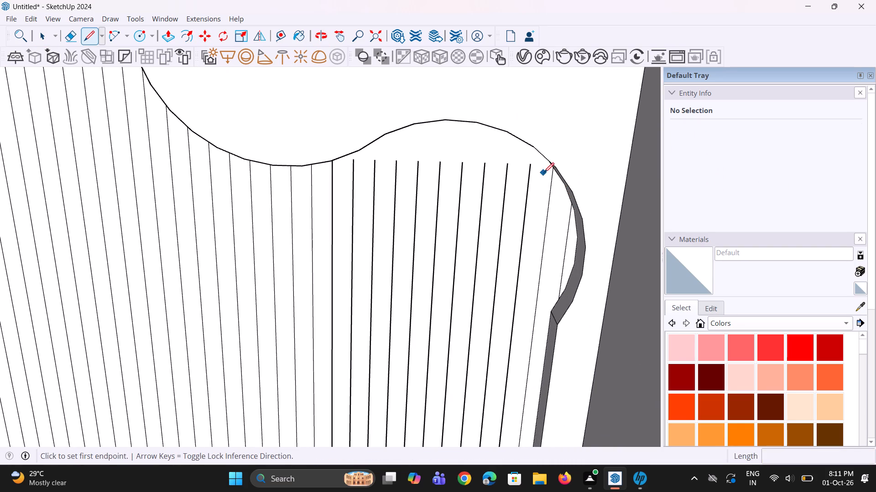
scroll(513, 247, "up", 1)
middle_click_drag(514, 247, 524, 135)
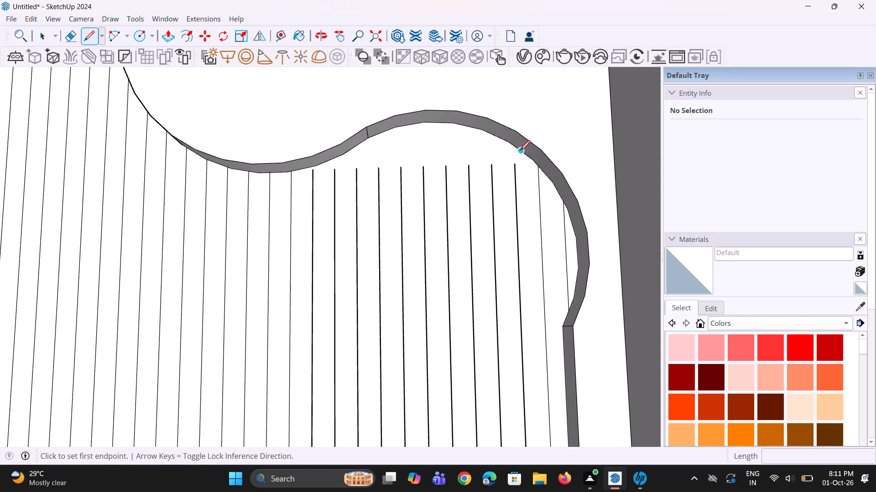
left_click(516, 166)
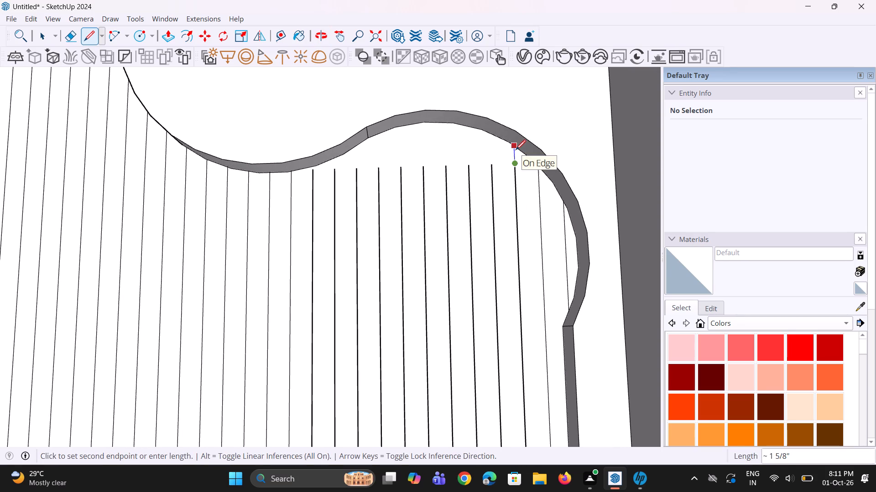
left_click(516, 150)
Extend the following three short strip lines, working leftward, up to the curve with lines about 2 13/16", 3 9/16" and 4" long.
left_click(492, 167)
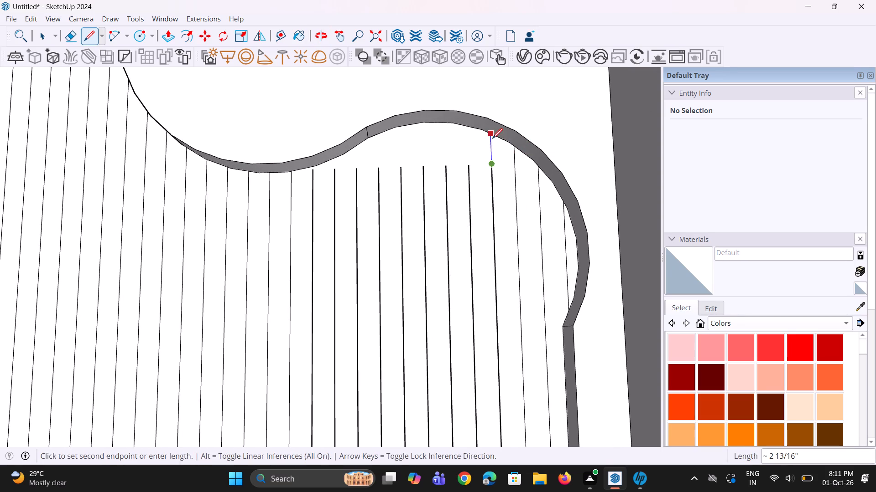
left_click(491, 137)
left_click(469, 168)
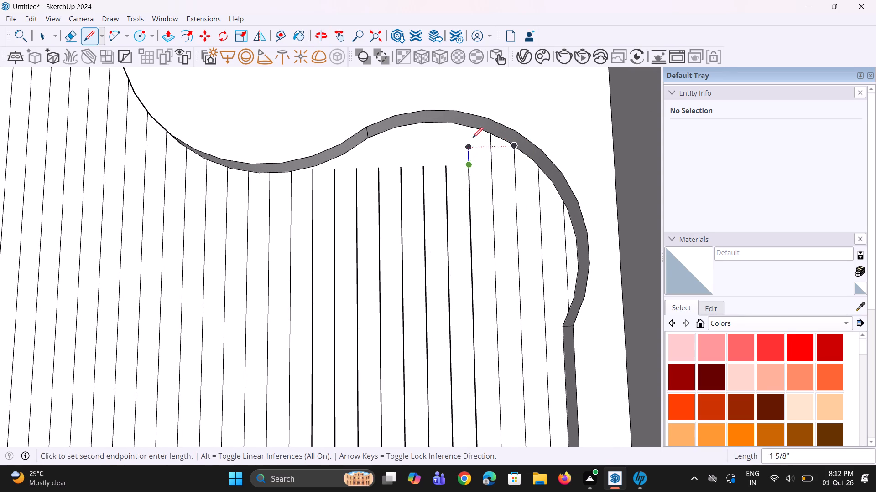
left_click(473, 129)
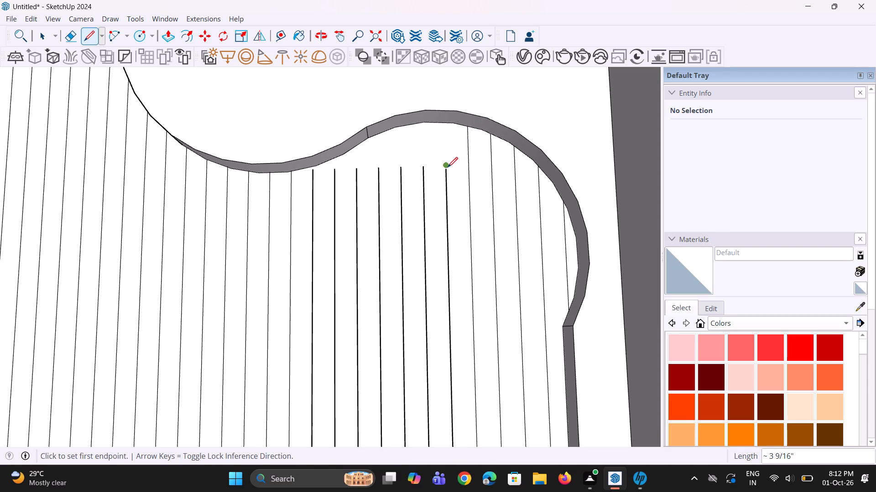
left_click(448, 167)
left_click(446, 124)
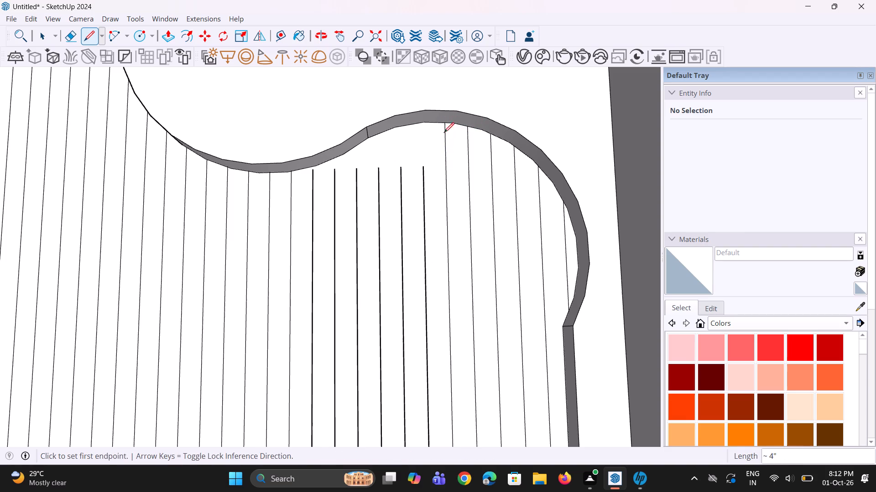
Extend the next short strip line, under the small right arch's crest, up to the curve with a line about 4 1/16" long.
left_click(425, 164)
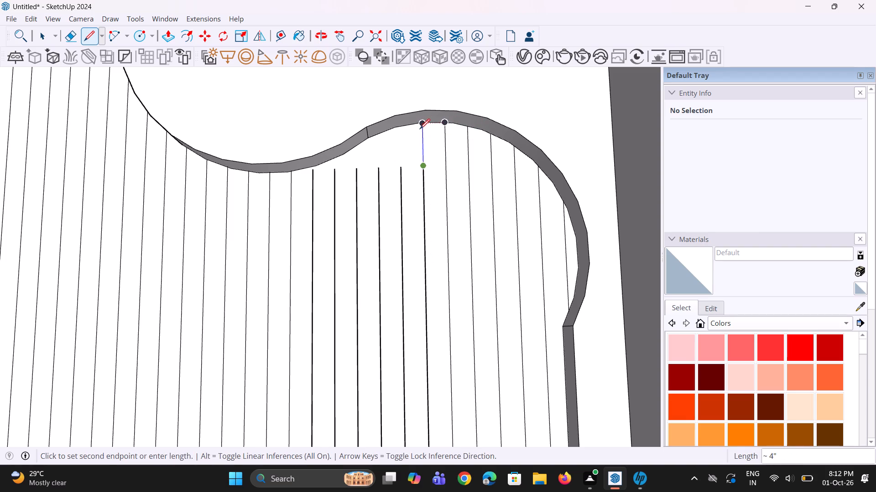
key("space")
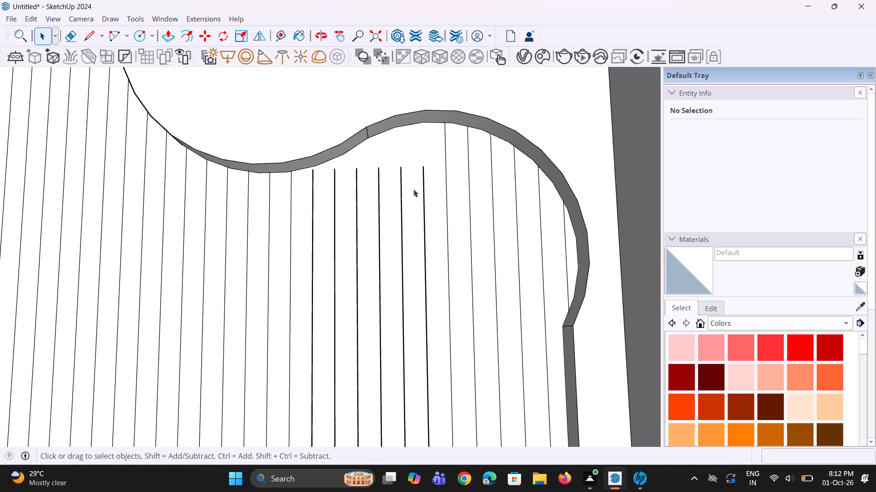
scroll(413, 192, "down", 3)
scroll(404, 144, "up", 6)
key("l")
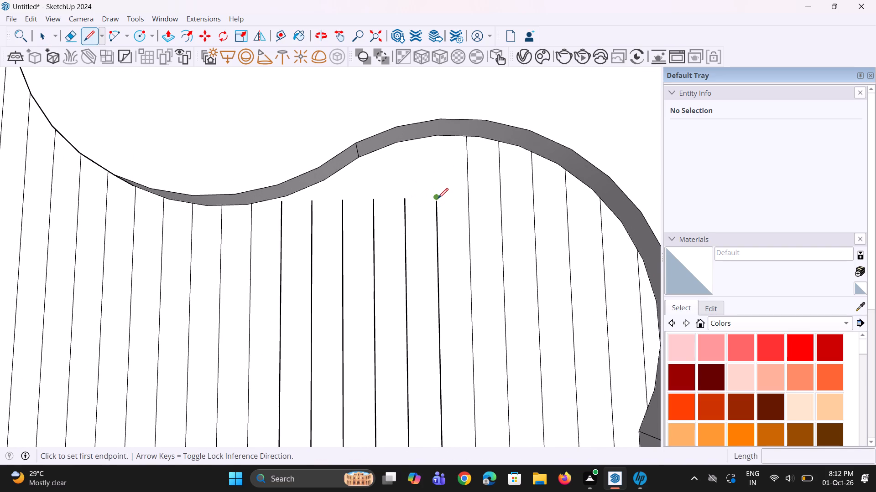
left_click(439, 199)
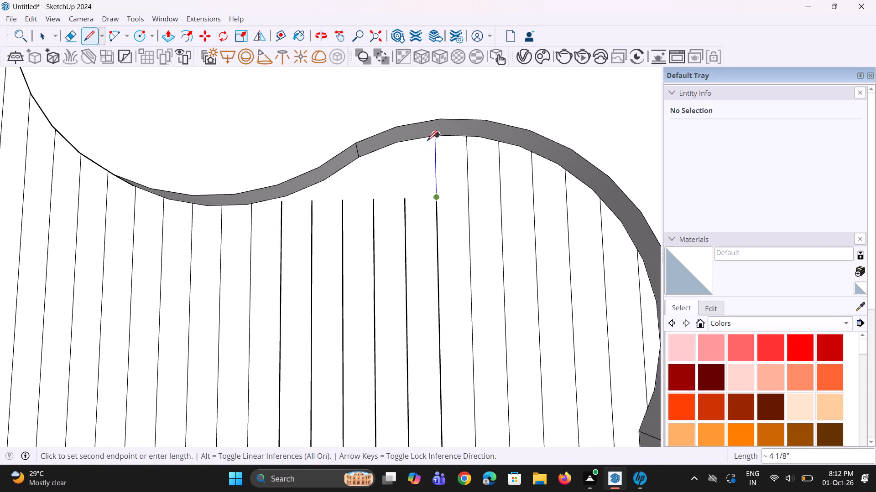
left_click(429, 138)
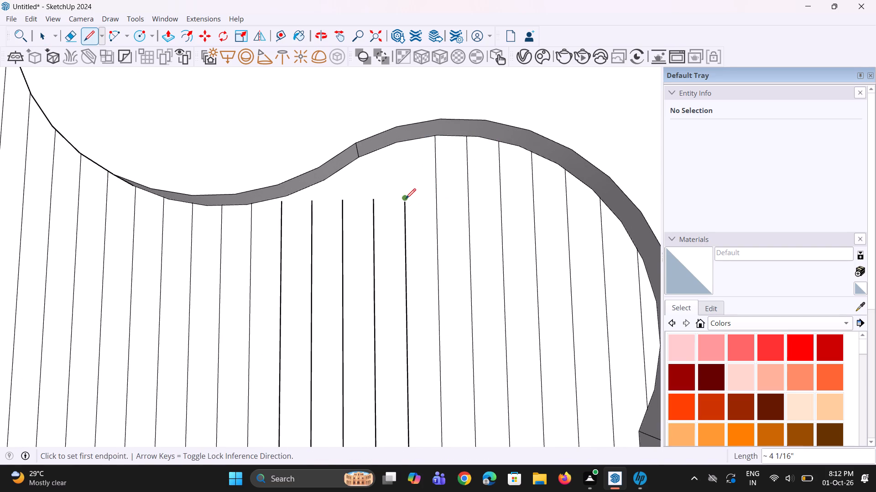
Extend the following three short strip lines up to the curve with lines about 3 13/16", 3 1/8" and 2 1/8" long.
left_click(406, 199)
left_click(405, 141)
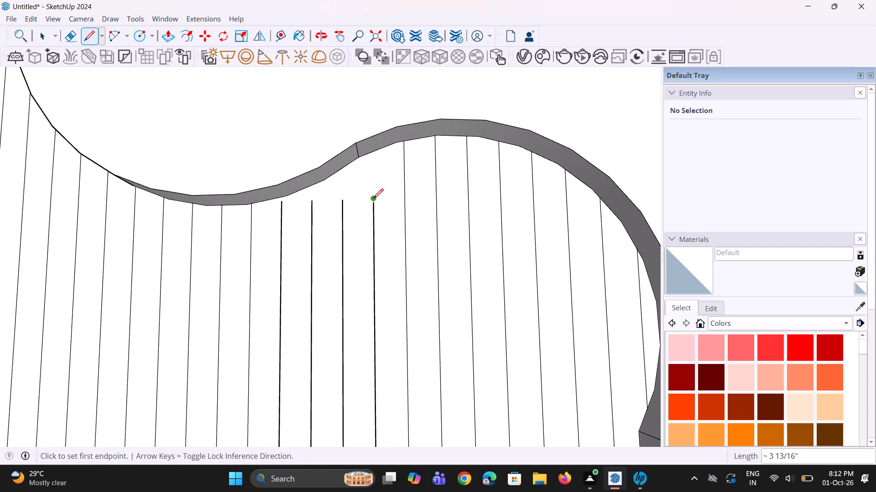
left_click(373, 199)
left_click(378, 153)
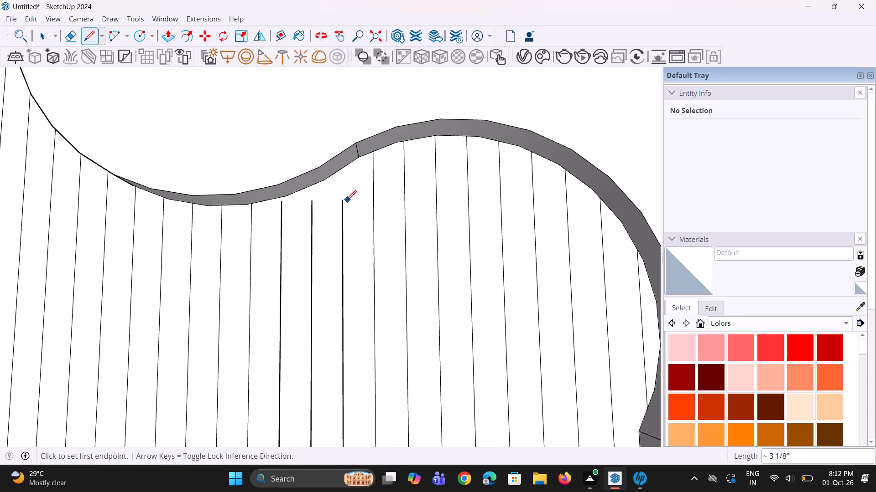
left_click(344, 200)
left_click(347, 171)
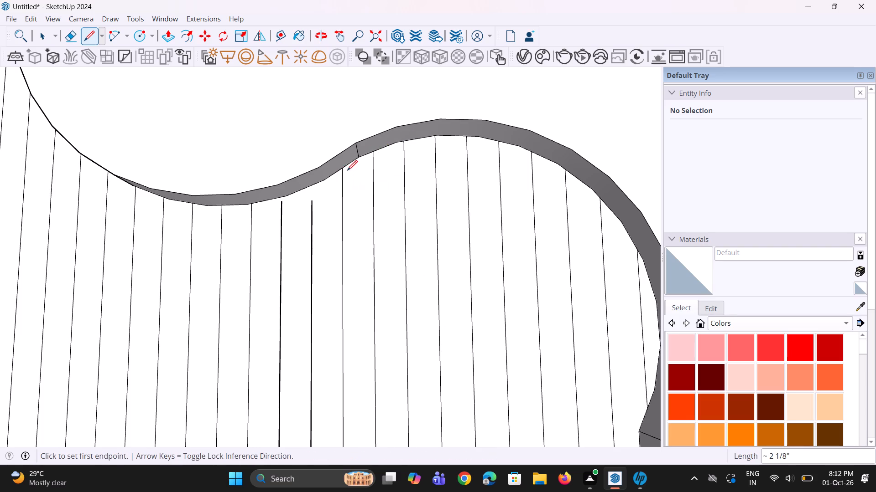
Close the gaps above the last two short strip lines with lines about 1" and 3/8" long up to the curve.
left_click(313, 202)
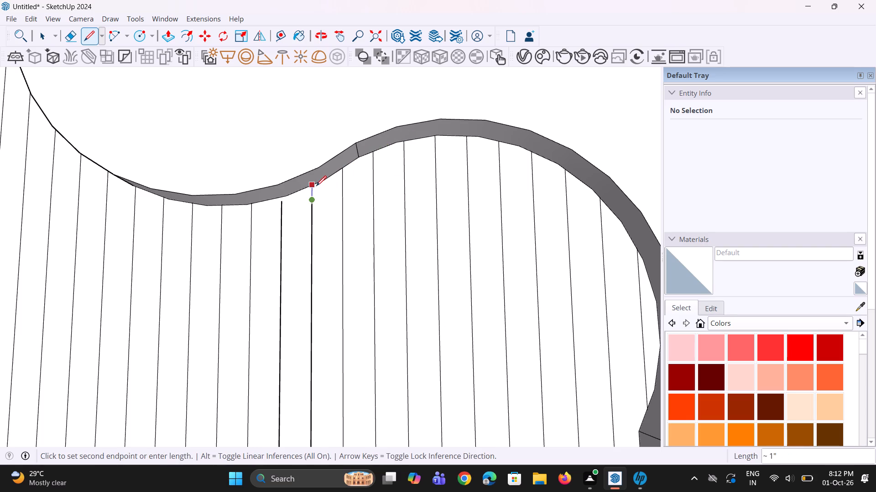
left_click(316, 186)
scroll(276, 220, "up", 6)
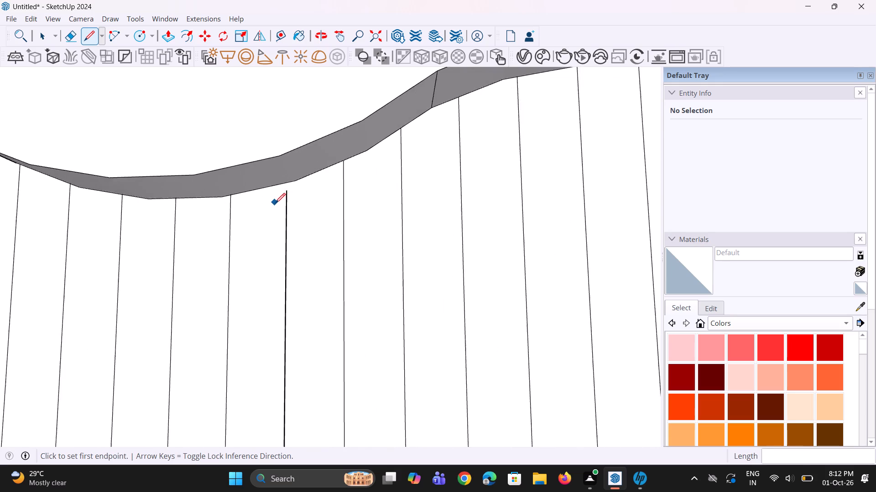
scroll(275, 203, "up", 6)
left_click(292, 185)
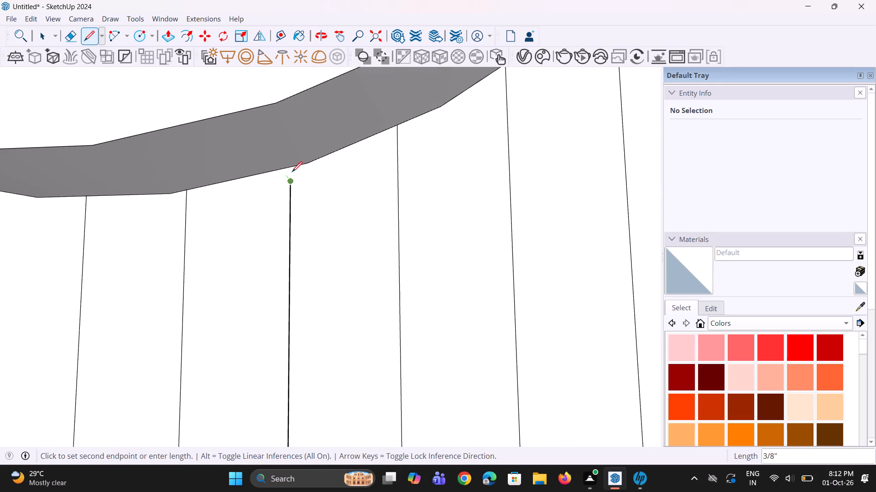
left_click(292, 169)
scroll(293, 226, "down", 5)
key("space")
key("space")
Examine the strip-divided recess and the room from several angles, including the recess's right and left ends.
scroll(295, 230, "down", 9)
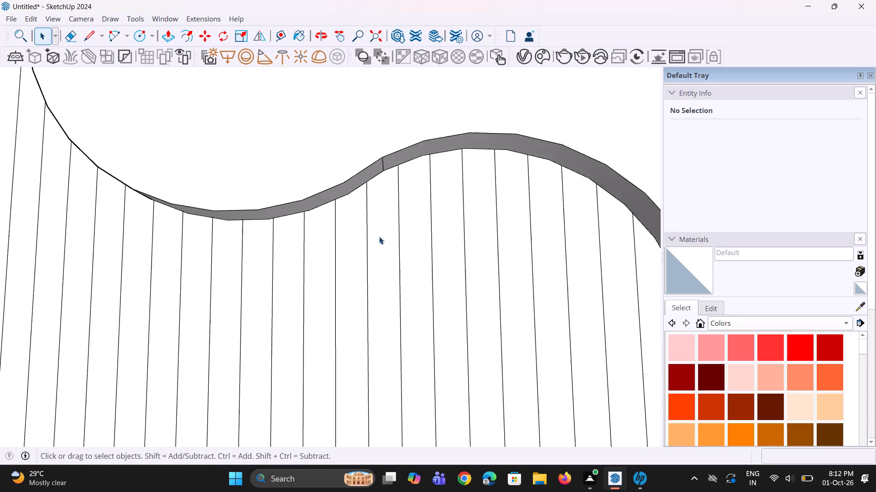
scroll(379, 236, "down", 11)
middle_click_drag(356, 227, 376, 291)
scroll(380, 262, "down", 5)
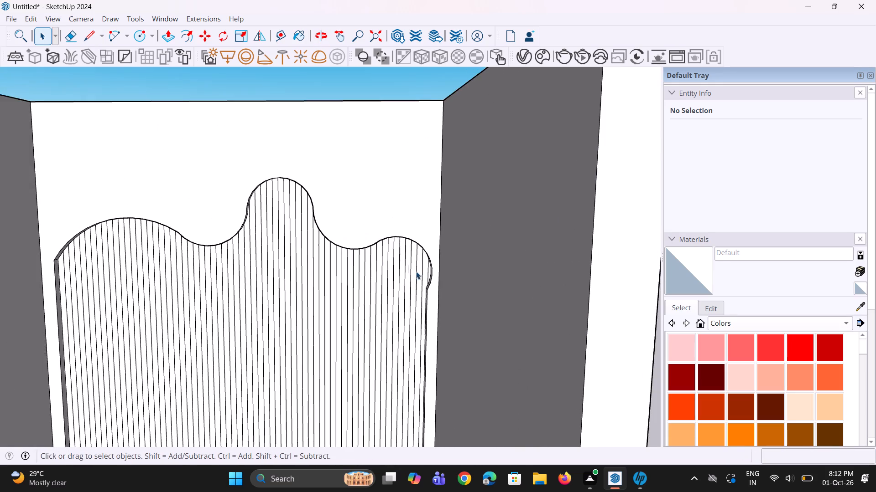
scroll(416, 272, "down", 3)
middle_click_drag(420, 286, 469, 281)
scroll(403, 278, "up", 8)
middle_click_drag(428, 292, 485, 272)
scroll(415, 293, "up", 8)
scroll(424, 317, "down", 12)
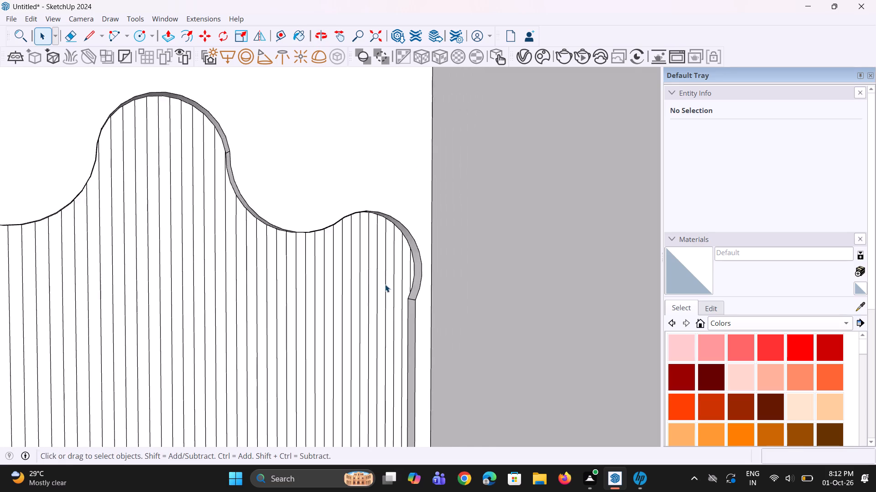
scroll(385, 284, "down", 6)
left_click(352, 107)
middle_click_drag(330, 246, 280, 281)
scroll(278, 277, "down", 4)
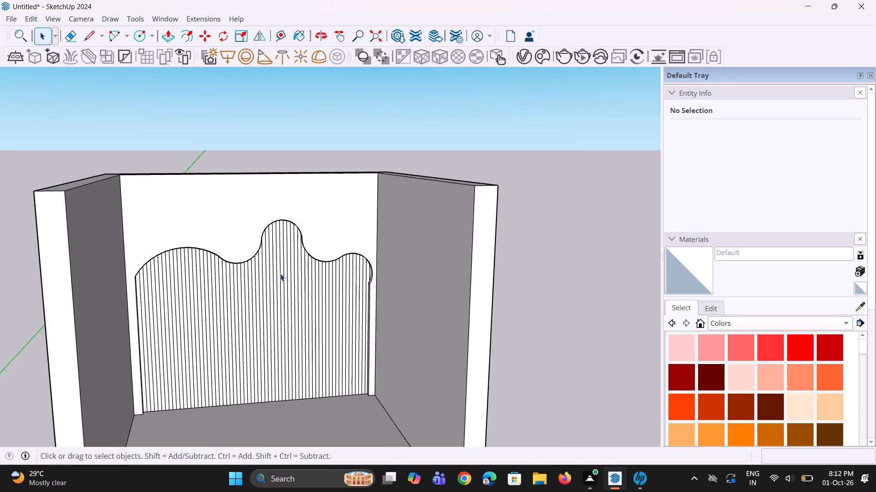
scroll(280, 273, "down", 6)
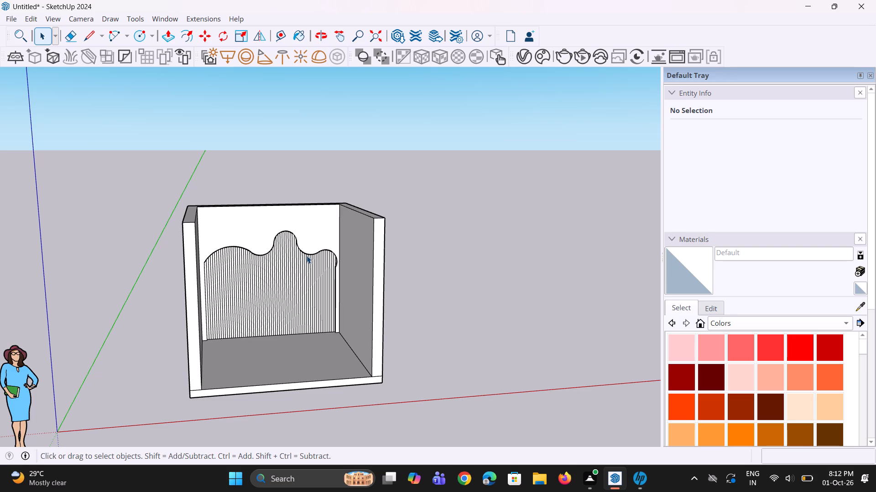
scroll(343, 270, "down", 2)
middle_click_drag(325, 287, 218, 305)
scroll(222, 298, "up", 3)
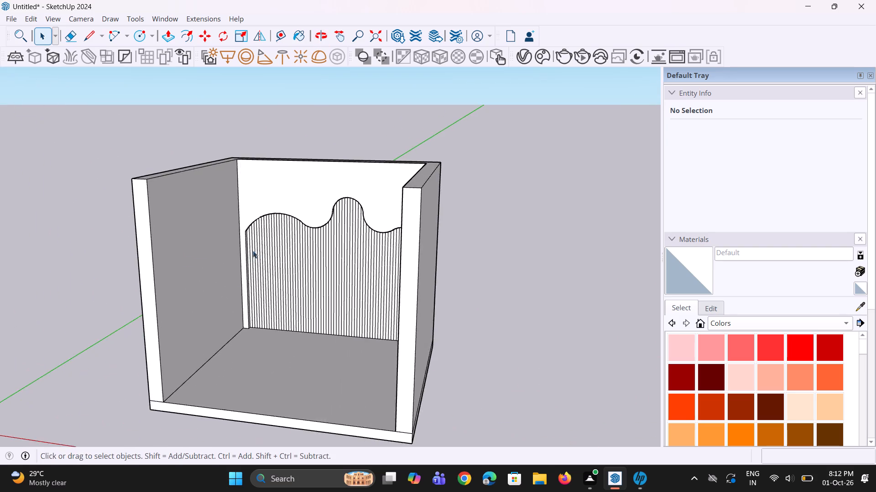
scroll(253, 251, "up", 20)
scroll(253, 251, "up", 2)
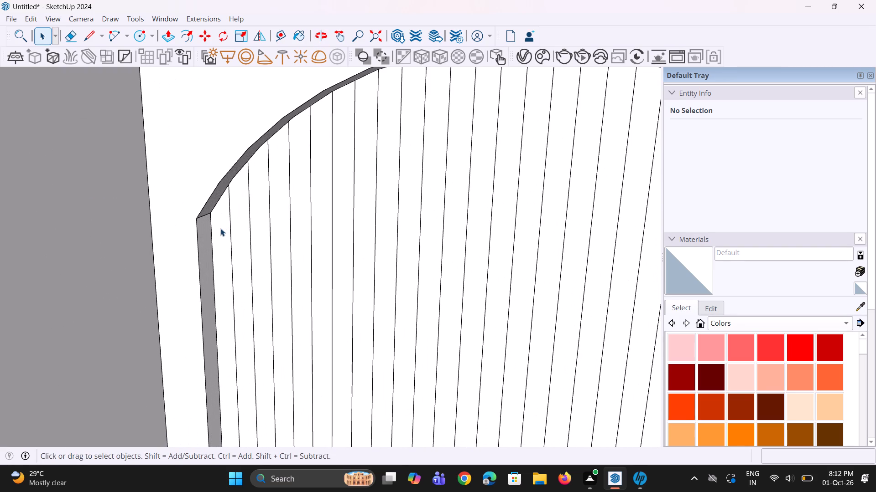
Push/Pull the first eight strips out by 2", starting at the recess's left end and working up the left arch.
key("p")
left_click(222, 256)
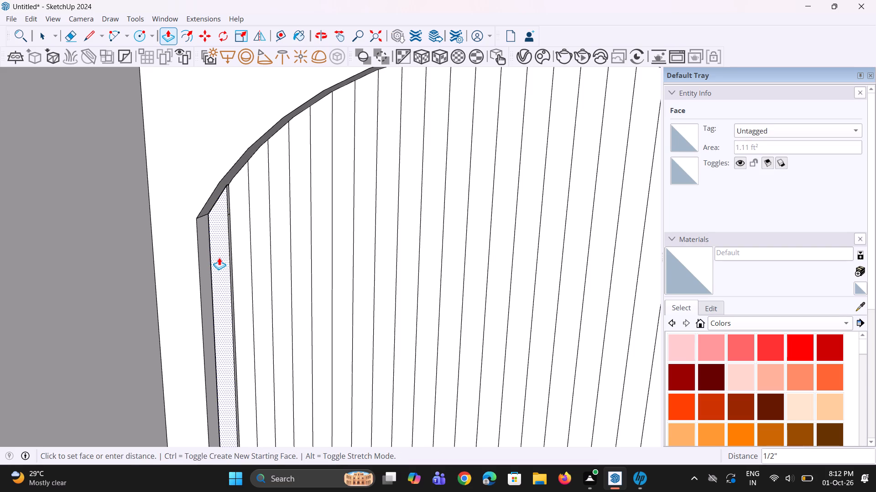
type("2\"")
key("Return")
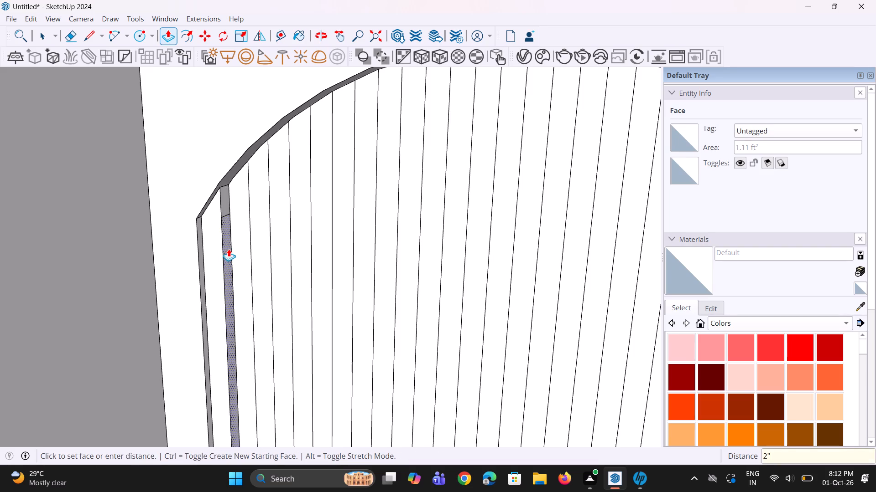
double_click(240, 253)
double_click(257, 262)
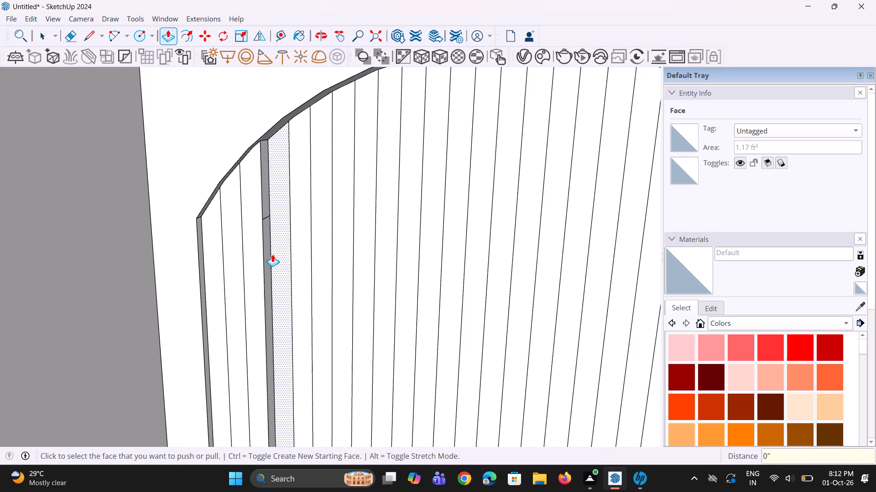
double_click(282, 256)
double_click(303, 251)
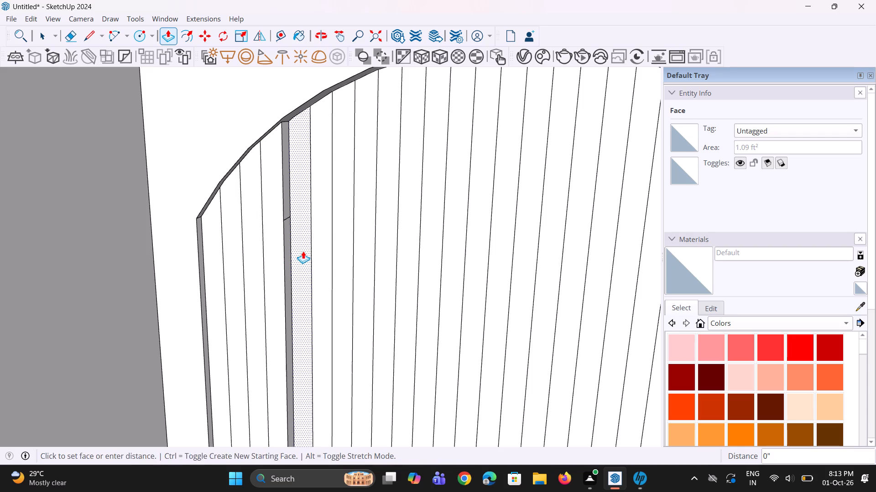
double_click(322, 255)
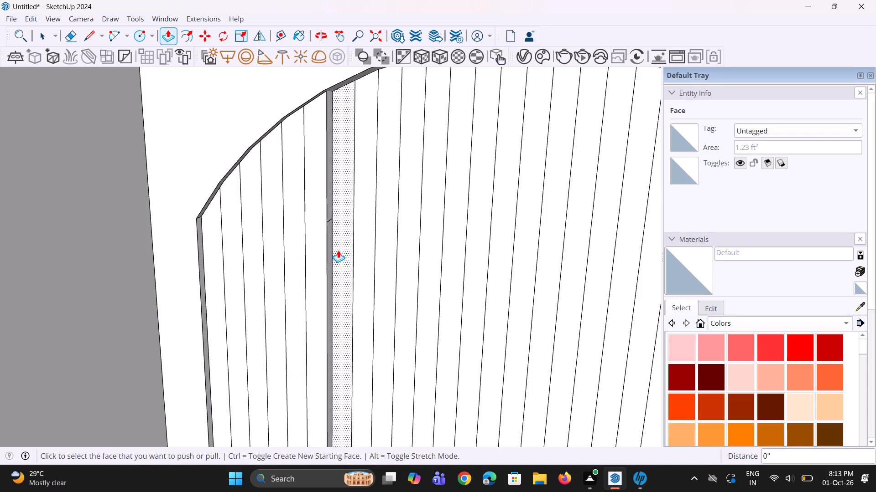
double_click(338, 250)
double_click(364, 264)
Pull the next seven strips, across the crest of the left arch, out by the same 2".
scroll(304, 278, "down", 8)
scroll(345, 261, "up", 4)
double_click(339, 246)
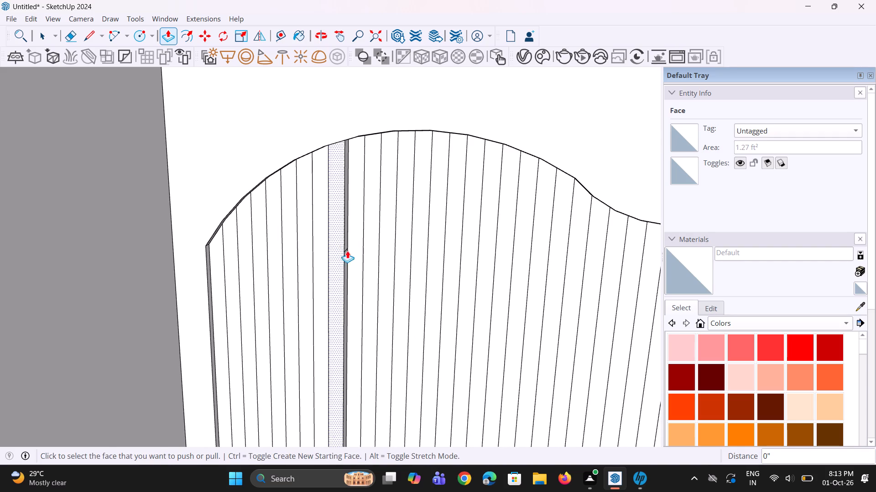
double_click(357, 261)
left_click(370, 271)
left_click_drag(370, 271, 374, 273)
double_click(386, 278)
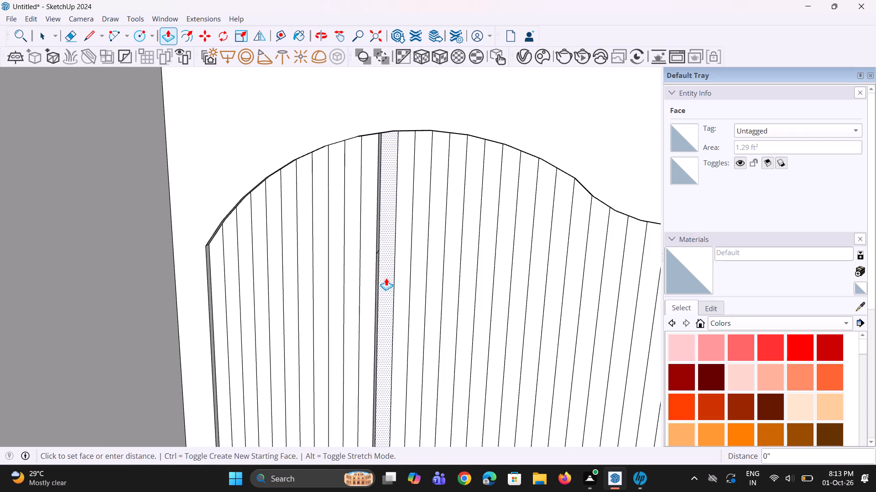
double_click(399, 282)
double_click(416, 293)
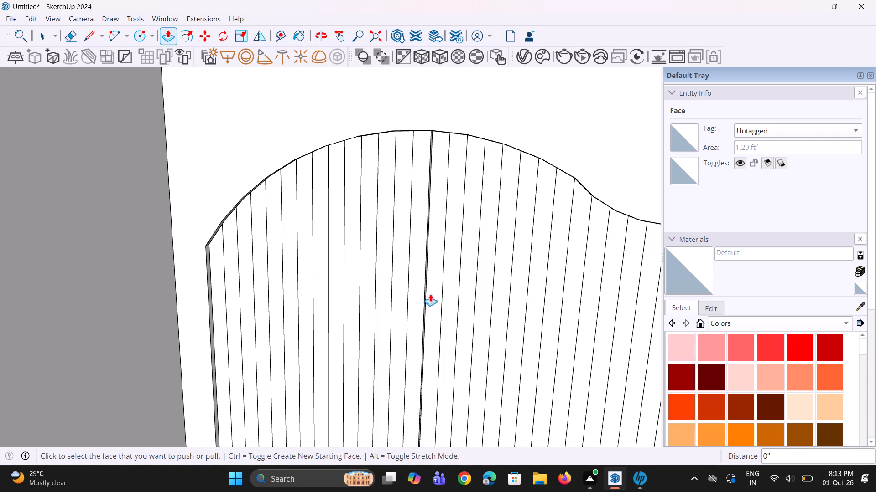
double_click(435, 295)
Pull the next eight strips, down the descending side of the left arch, out by the same 2".
scroll(348, 275, "down", 4)
scroll(412, 301, "up", 4)
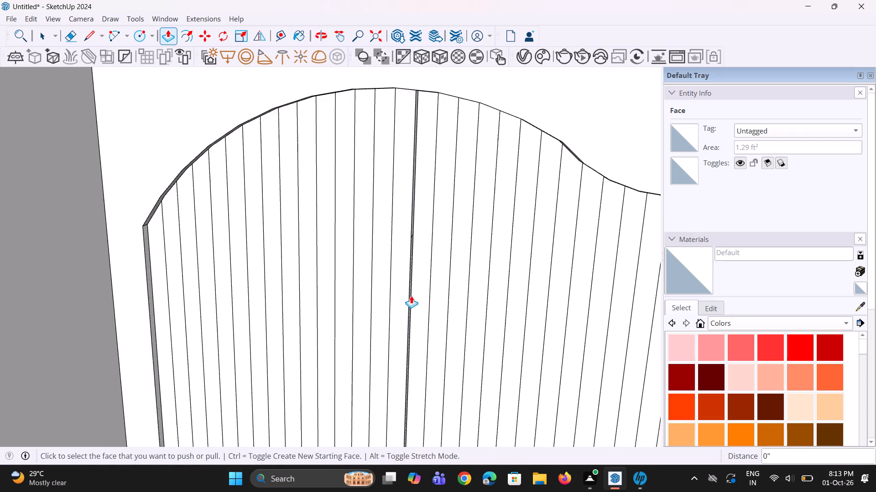
scroll(411, 296, "up", 2)
double_click(413, 294)
double_click(439, 296)
double_click(458, 304)
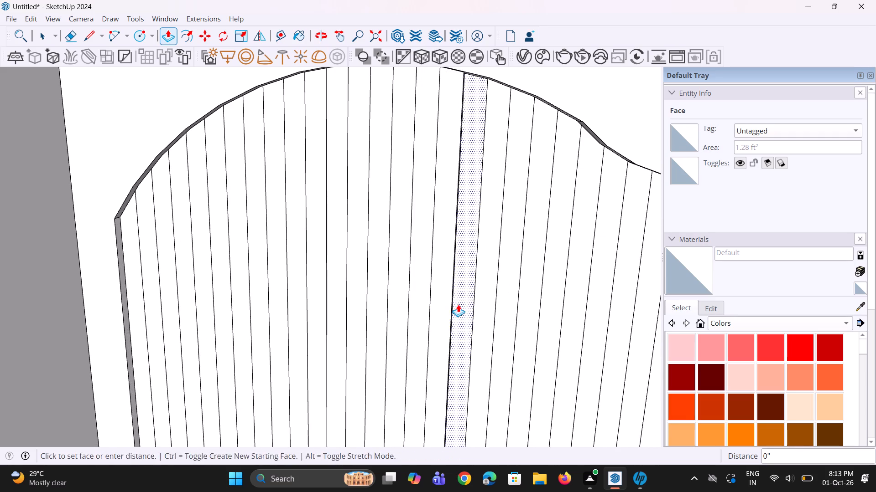
double_click(477, 307)
scroll(396, 291, "down", 4)
scroll(465, 313, "up", 3)
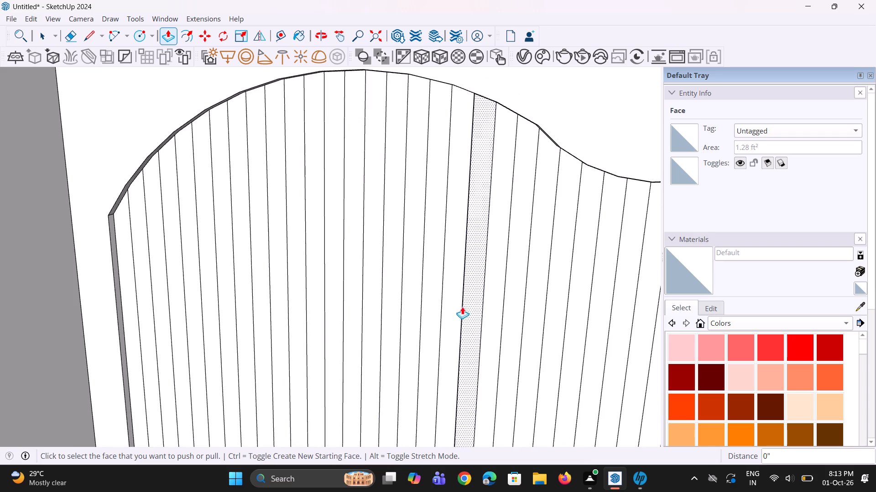
scroll(462, 307, "up", 3)
double_click(480, 309)
double_click(500, 321)
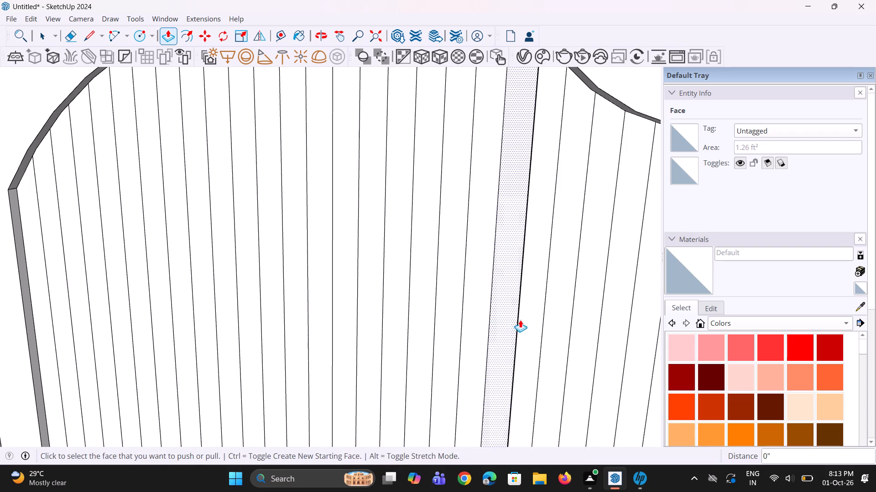
double_click(525, 326)
double_click(552, 338)
Pull the next nine strips, through the dip between the left and middle arches, out by the same 2".
scroll(389, 269, "down", 8)
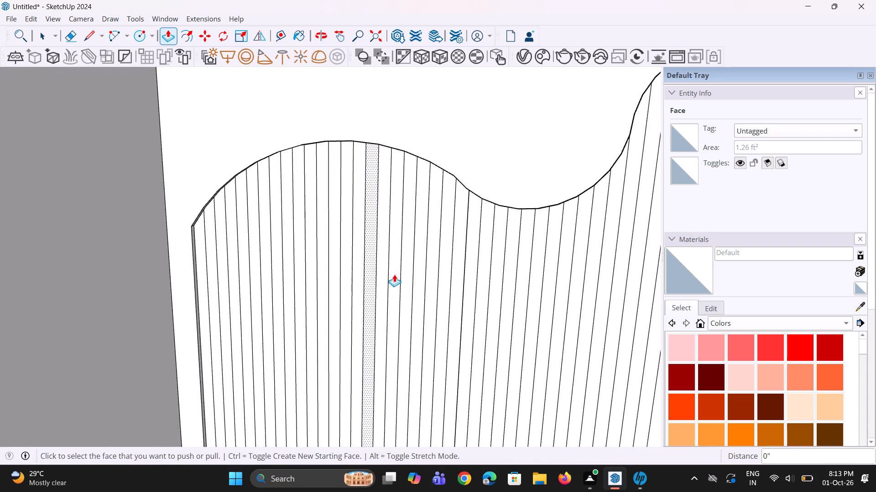
scroll(440, 292, "up", 7)
double_click(486, 310)
scroll(388, 266, "down", 4)
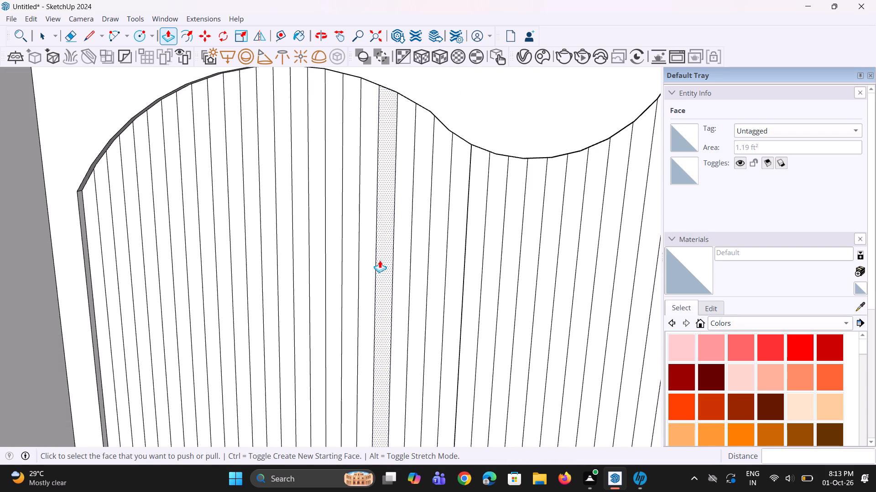
middle_click_drag(427, 277, 255, 232)
double_click(466, 299)
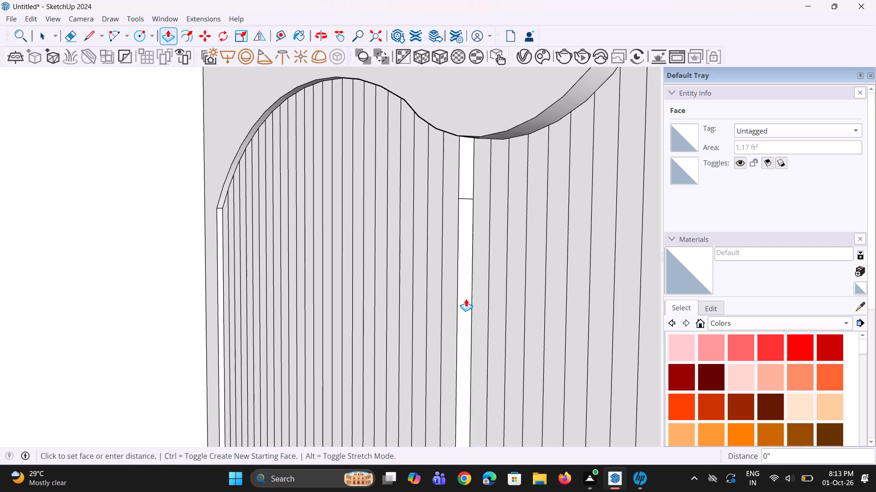
left_click(475, 302)
left_click_drag(475, 302, 480, 303)
double_click(497, 303)
double_click(512, 304)
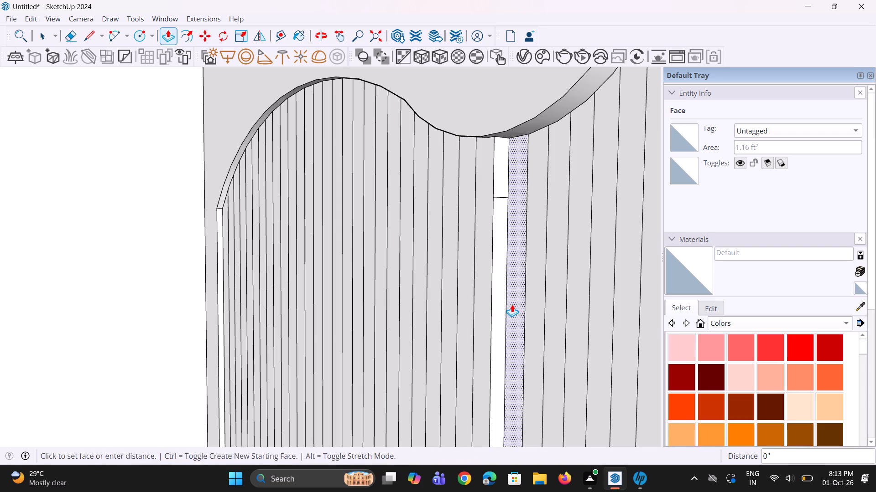
double_click(534, 302)
double_click(555, 299)
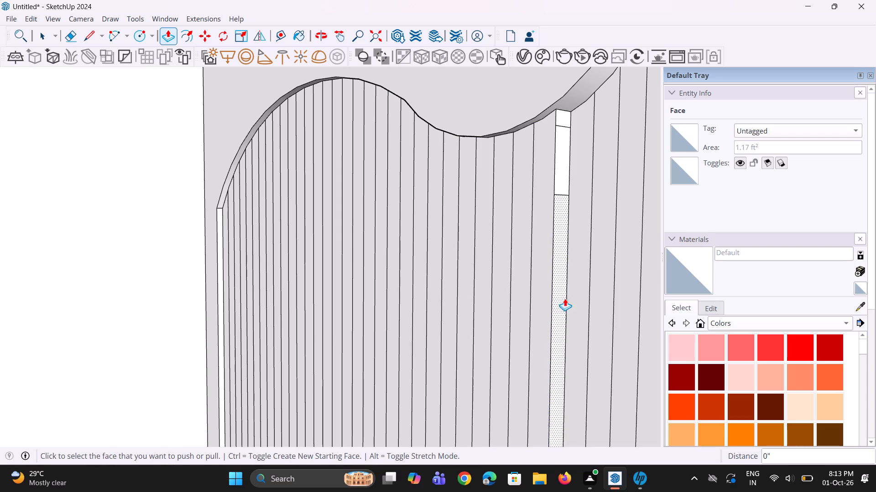
double_click(574, 297)
double_click(593, 291)
Bring the recess back into view and pull the next four strips, on the middle arch's rising side, out by 2".
scroll(363, 237, "down", 7)
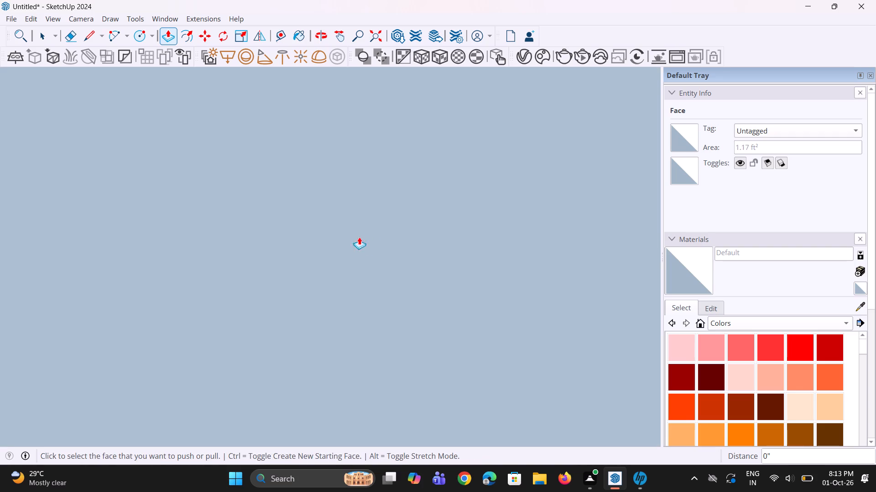
scroll(359, 237, "down", 1)
scroll(437, 247, "down", 6)
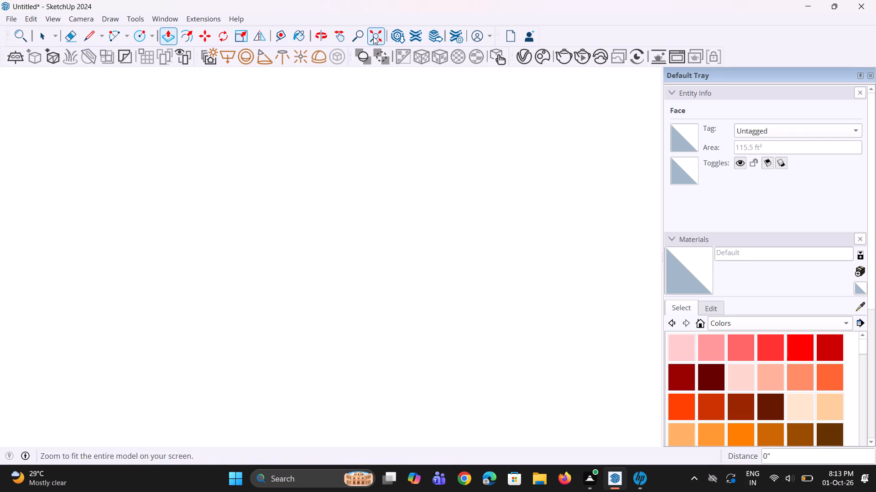
left_click(373, 36)
middle_click_drag(334, 255, 521, 259)
middle_click(539, 257)
scroll(426, 223, "up", 6)
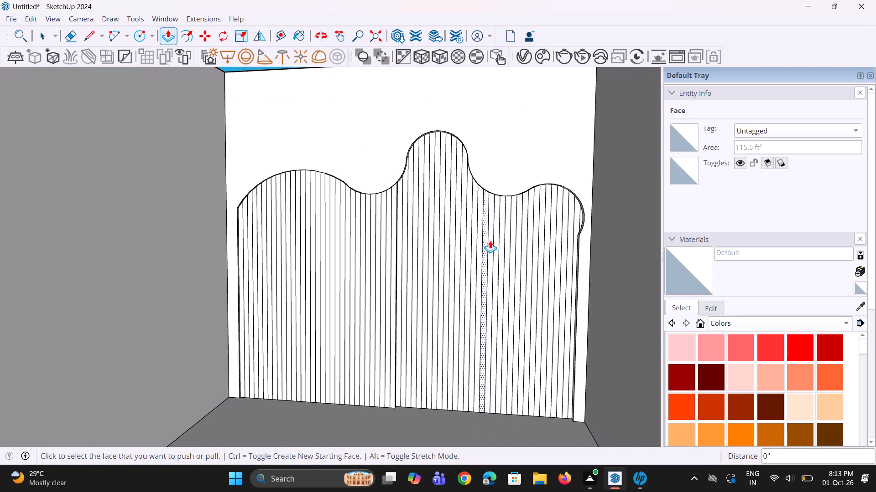
middle_click_drag(490, 243, 435, 272)
scroll(402, 244, "up", 8)
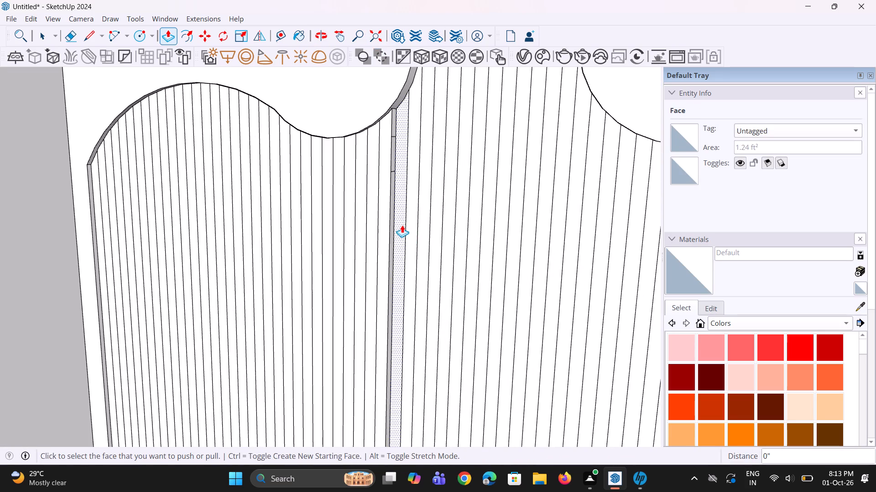
double_click(402, 225)
double_click(410, 238)
double_click(422, 243)
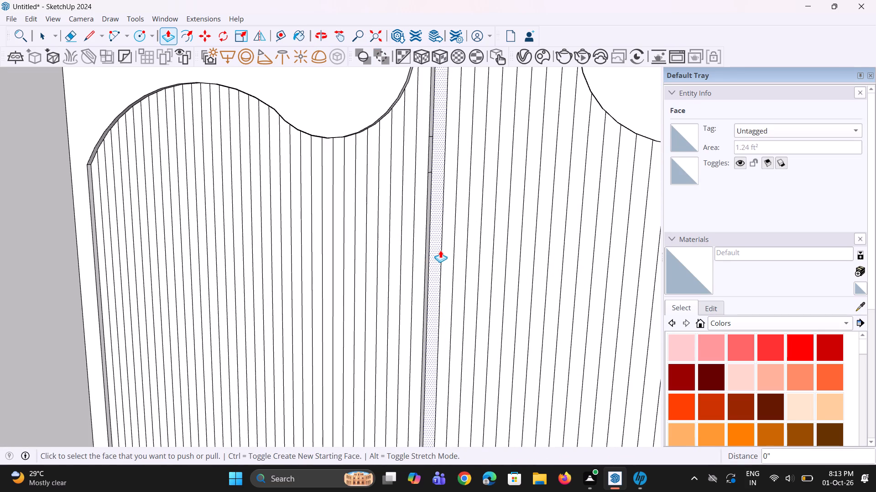
double_click(434, 246)
Pull the next strip under the middle arch out level with the strips already raised beside it.
left_click(438, 252)
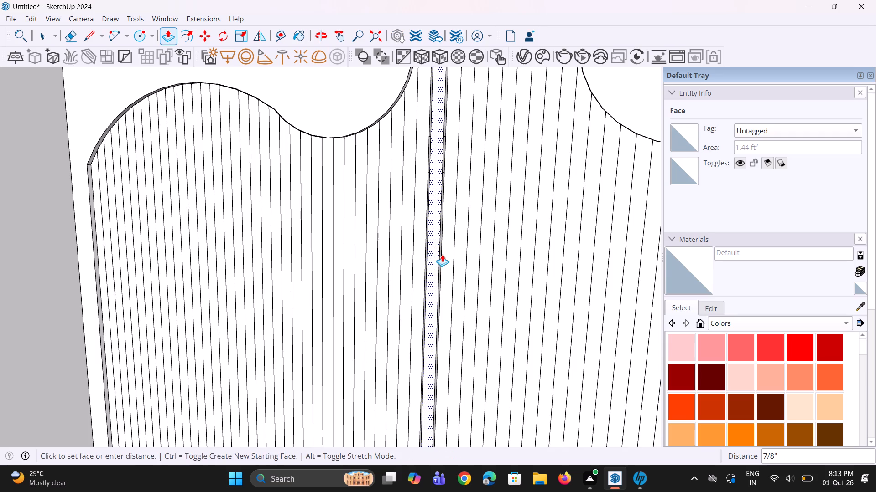
key("Escape")
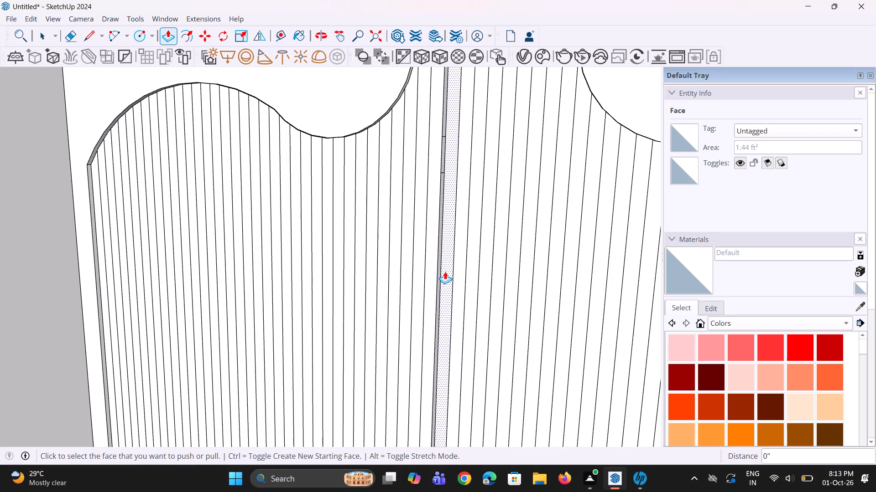
double_click(445, 272)
middle_click_drag(459, 300, 436, 299)
left_click(441, 305)
left_click(431, 300)
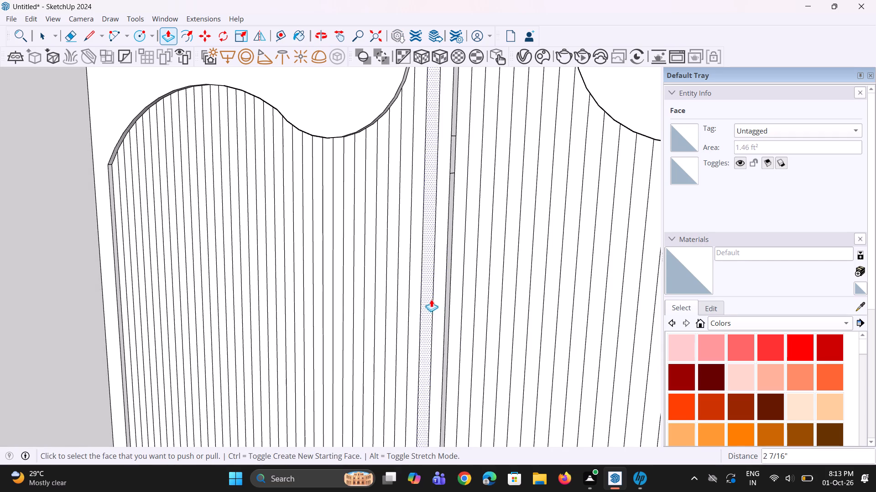
Pull the next six strips, under the crest of the middle arch, out by 2".
double_click(455, 314)
double_click(463, 317)
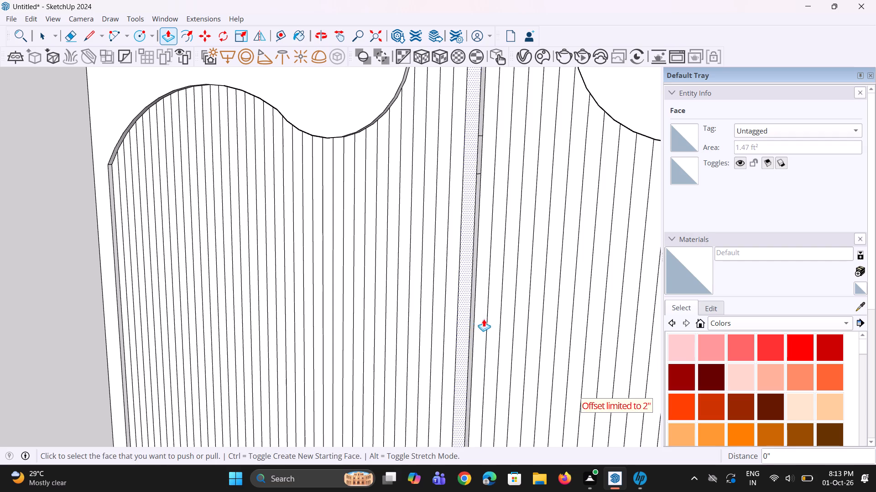
double_click(482, 321)
double_click(491, 323)
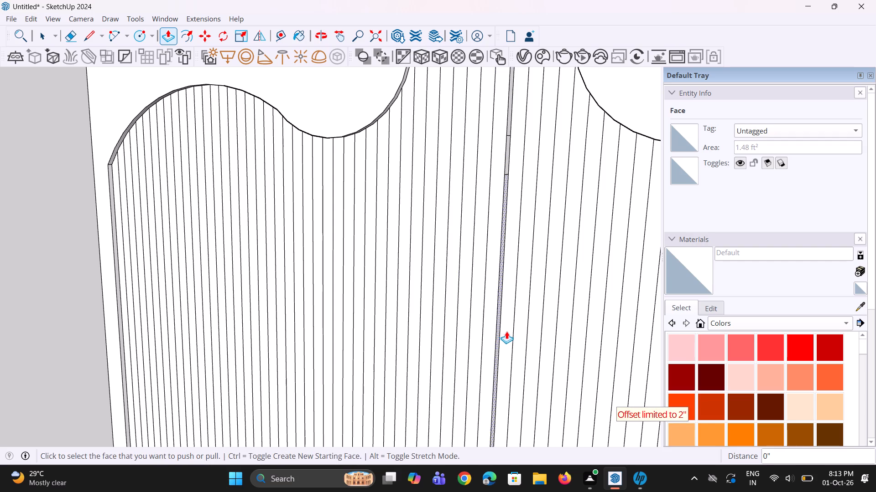
double_click(508, 332)
double_click(517, 337)
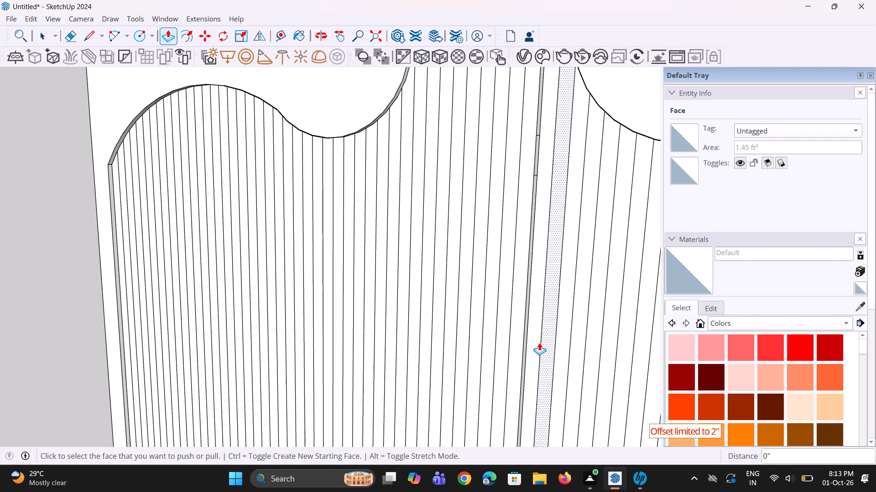
Pull the next seven strips, from the middle arch's descending side into the right dip, out by 2".
double_click(538, 343)
double_click(544, 348)
double_click(561, 350)
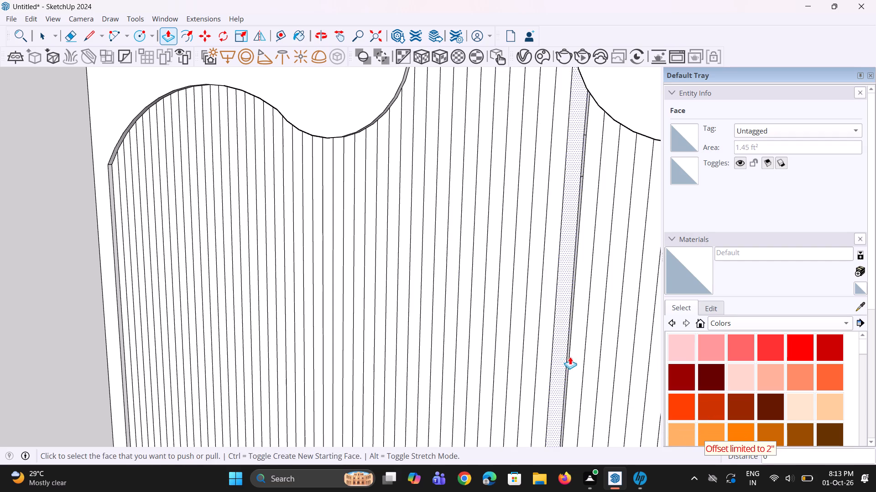
double_click(574, 360)
double_click(587, 364)
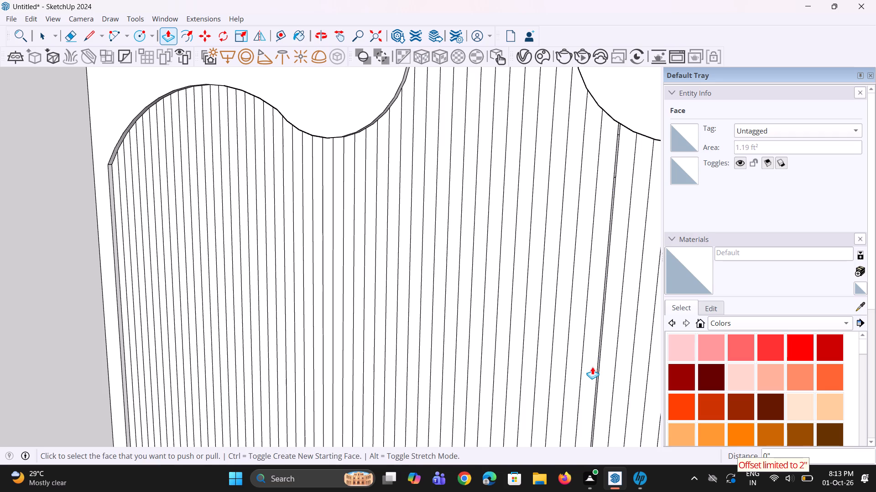
double_click(608, 364)
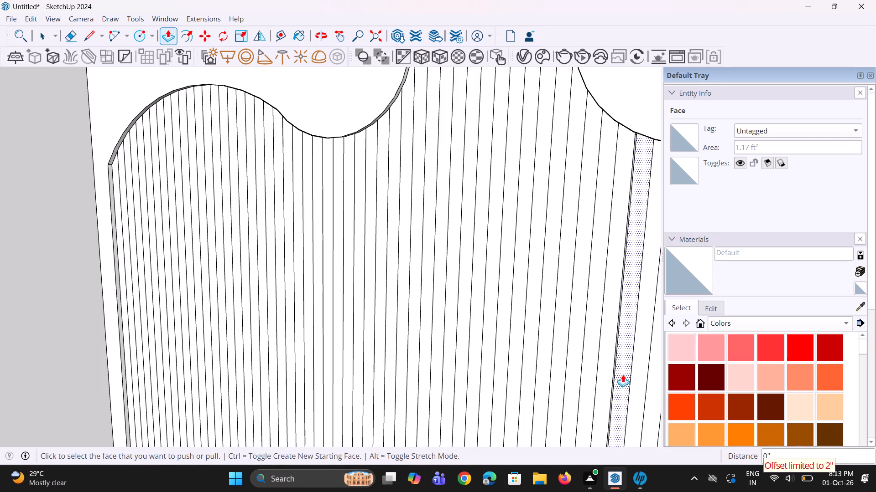
double_click(623, 374)
Pull the next five strips, through the dip before the small right arch, out by 2".
scroll(480, 320, "down", 8)
scroll(537, 334, "up", 4)
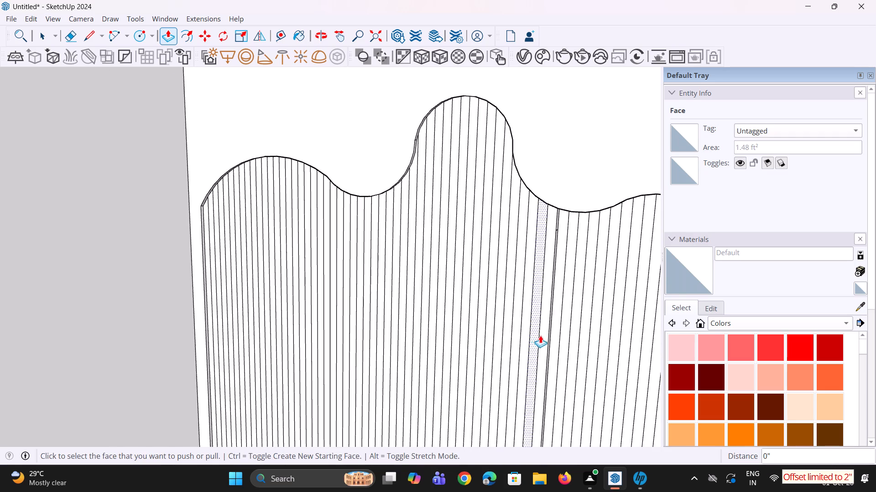
scroll(540, 335, "up", 3)
double_click(561, 327)
double_click(575, 332)
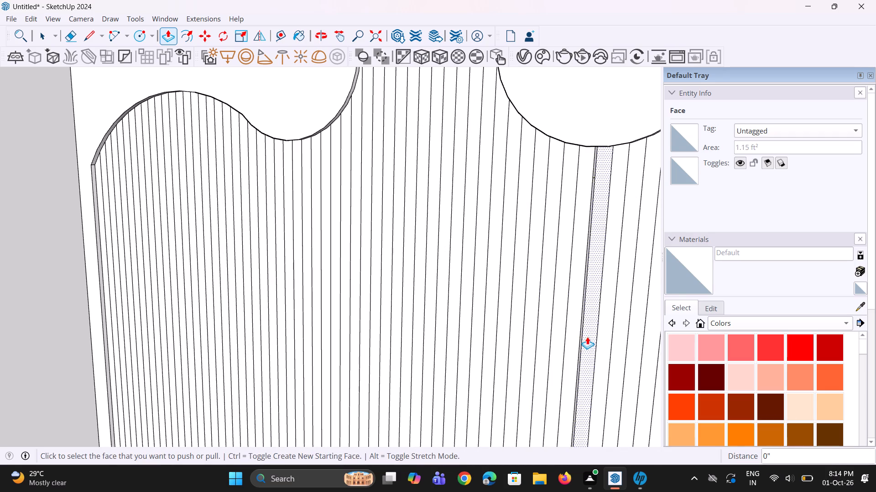
double_click(587, 337)
double_click(606, 345)
double_click(618, 347)
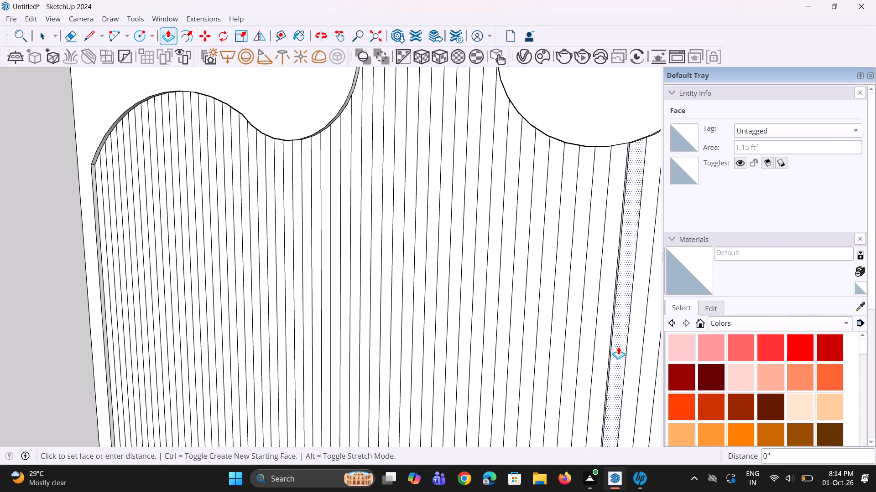
scroll(500, 339, "down", 6)
middle_click_drag(520, 333, 547, 332)
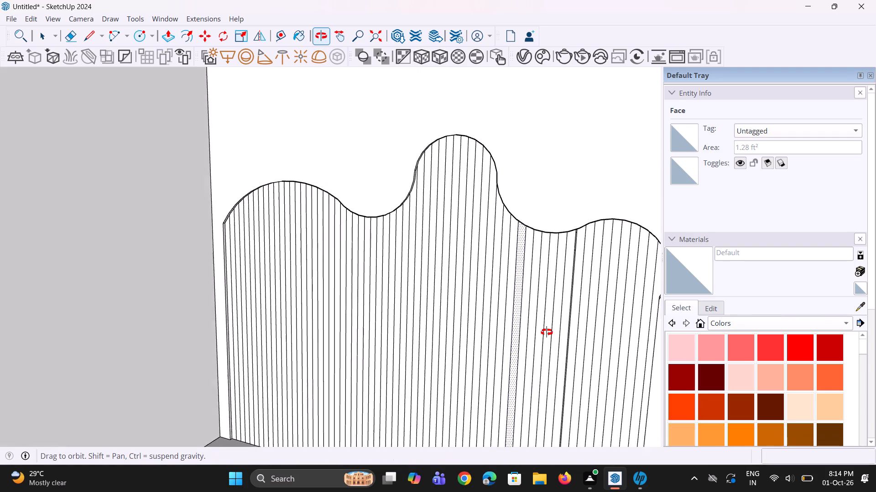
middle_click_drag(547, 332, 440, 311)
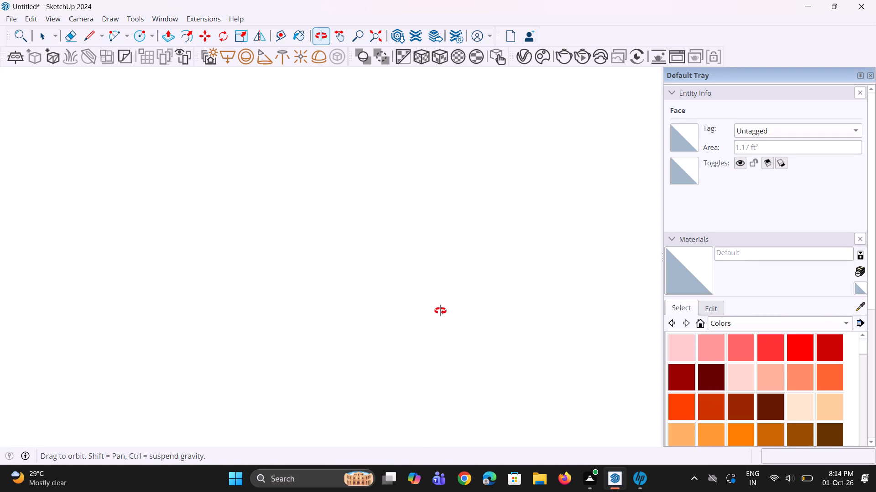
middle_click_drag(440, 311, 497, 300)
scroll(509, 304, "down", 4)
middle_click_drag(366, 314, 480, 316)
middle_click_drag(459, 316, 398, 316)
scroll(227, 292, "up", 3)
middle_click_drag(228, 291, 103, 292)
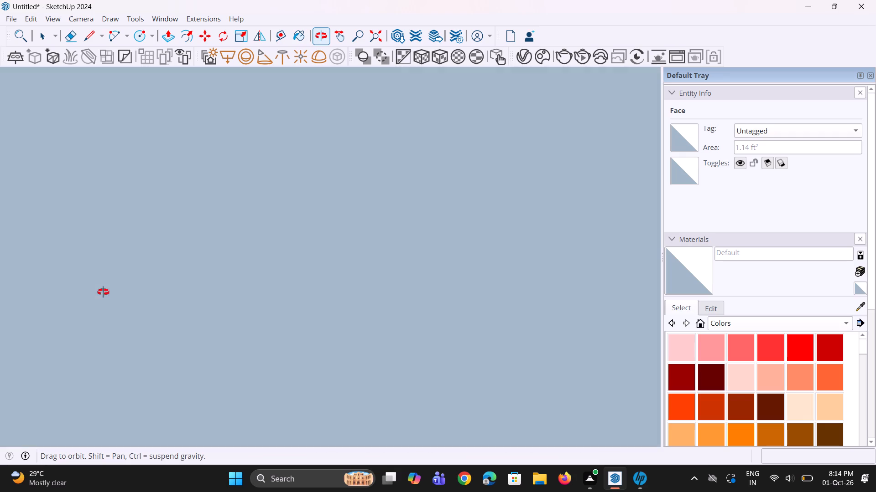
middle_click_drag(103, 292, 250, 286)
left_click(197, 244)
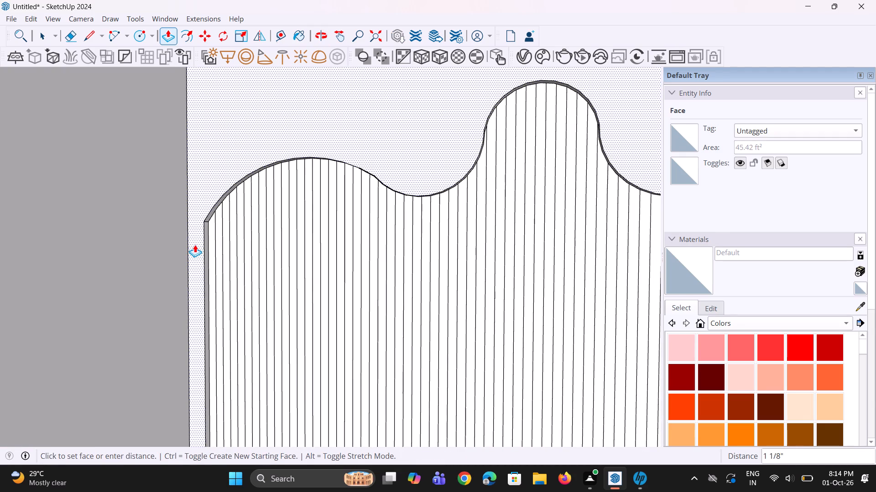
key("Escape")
Undo the 2" strip pulls from the right dip back across the middle arch to the bottom of the left dip.
key("ctrl+z")
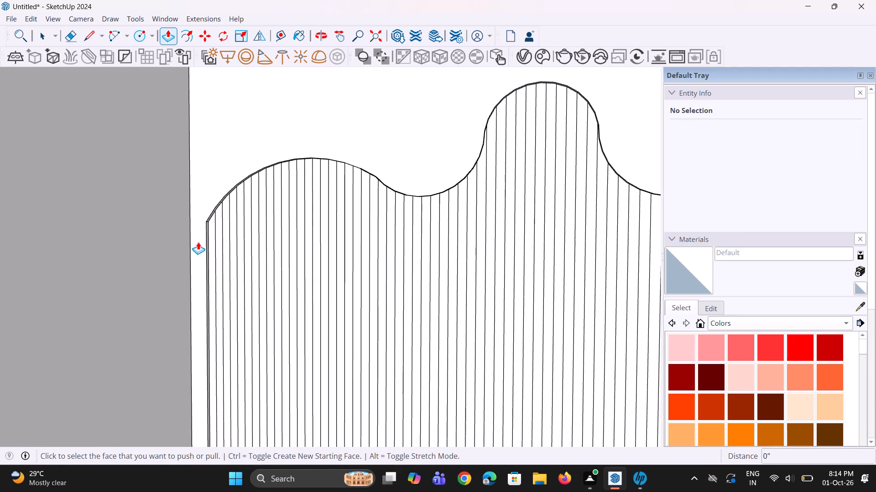
key("ctrl+z")
key("ctrl+z")
key("ctrl+z")
key("ctrl+z")
key("ctrl+z")
key("ctrl+z")
key("ctrl+z")
key("ctrl+z")
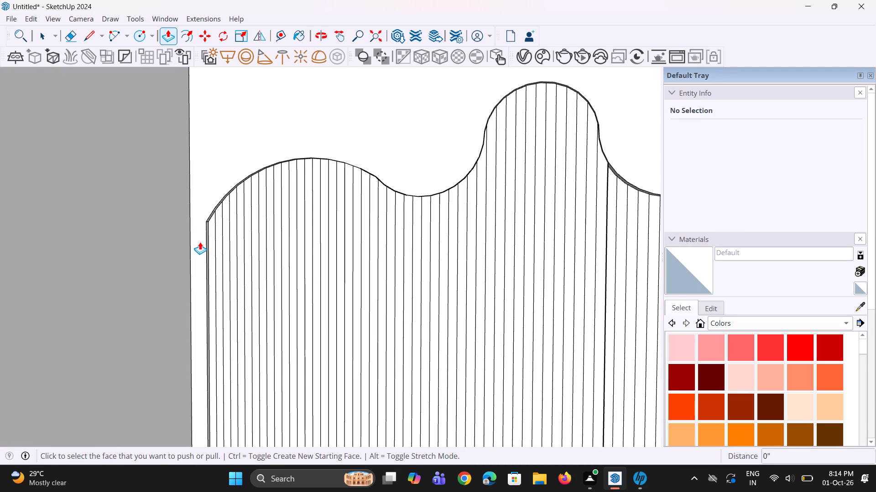
key("ctrl+z")
key("ctrl+z")
key("ctrl+z")
key("ctrl+z")
key("ctrl+z")
key("ctrl+z")
key("ctrl+z")
key("ctrl+z")
key("ctrl+z")
key("ctrl+z")
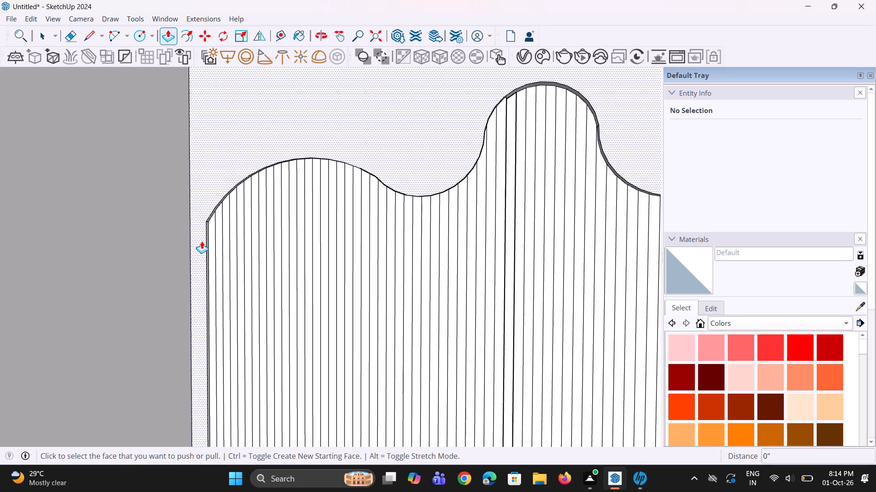
key("ctrl+z")
key("ctrl+z")
key("ctrl+z")
key("ctrl+z")
key("ctrl+z")
key("ctrl+z")
key("ctrl+z")
key("ctrl+z")
key("ctrl+z")
key("ctrl+z")
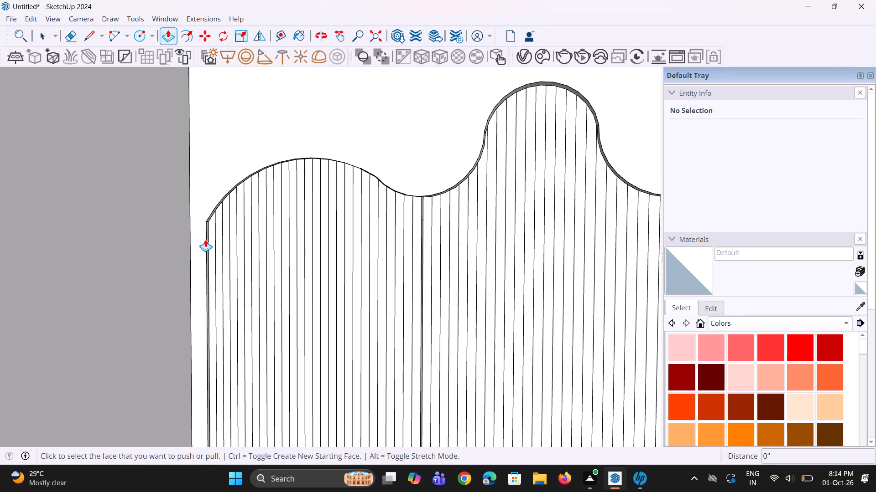
Undo the remaining strip pulls from the left dip back to the first strip beside the recess's left side.
key("ctrl+z")
key("ctrl+z")
key("ctrl+z")
key("ctrl+z")
key("ctrl+z")
key("ctrl+z")
key("ctrl+z")
key("ctrl+z")
key("ctrl+z")
key("ctrl+z")
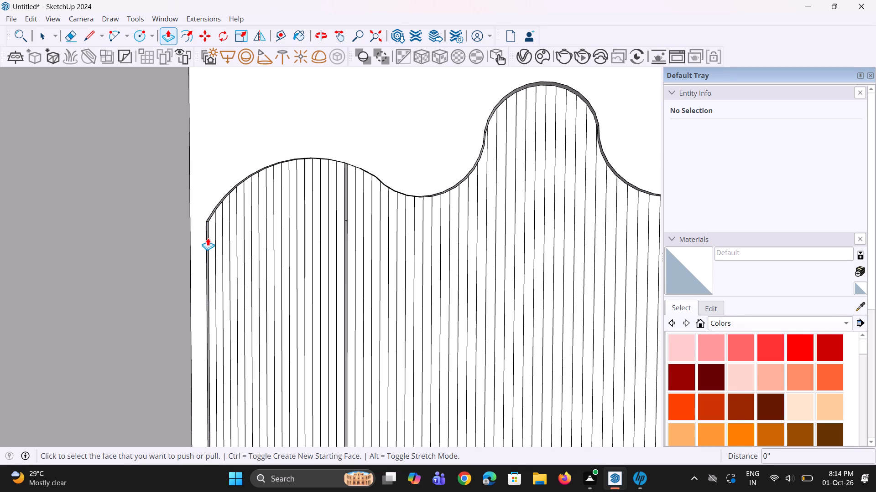
key("ctrl+z")
key("ctrl+z")
key("ctrl+z")
key("ctrl+z")
key("ctrl+z")
key("ctrl+z")
key("ctrl+z")
key("ctrl+z")
key("ctrl+z")
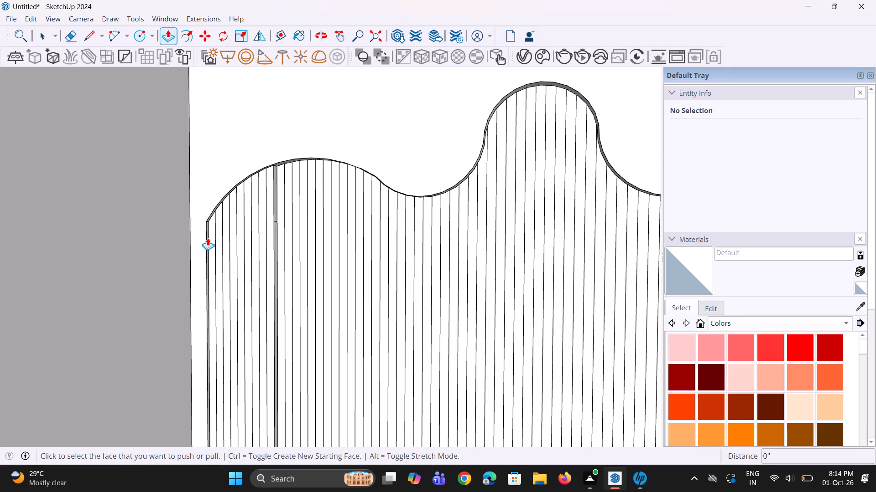
key("ctrl+z")
key("ctrl+z")
key("ctrl+z")
key("ctrl+z")
key("ctrl+z")
key("ctrl+z")
key("ctrl+z")
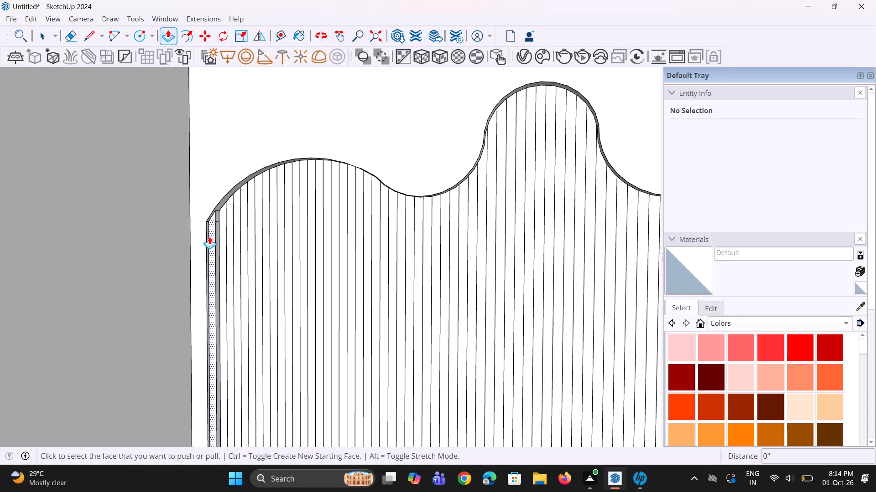
key("ctrl+z")
key("ctrl+z")
key("ctrl+z")
key("ctrl+z")
key("ctrl+z")
key("ctrl+z")
key("ctrl+z")
key("ctrl+z")
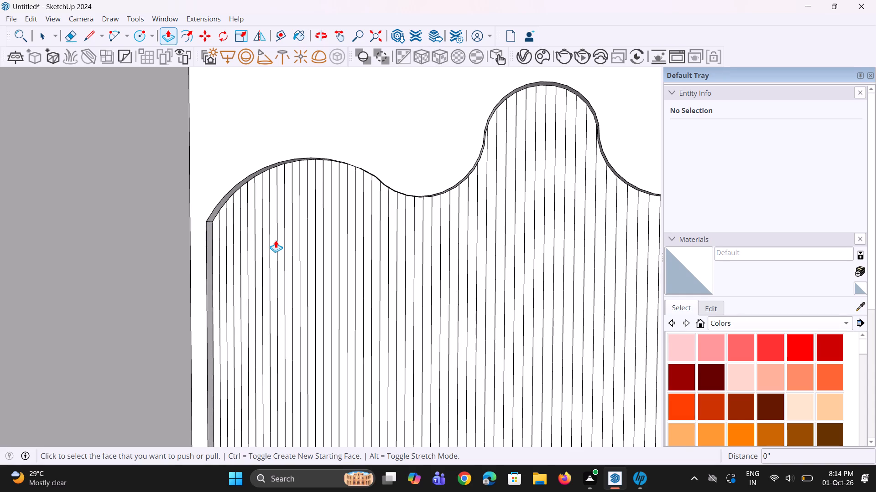
Keep undoing to remove the strip divider lines from the right dip and middle arch back to the left dip.
key("ctrl+z")
key("ctrl+z")
key("ctrl+z")
key("ctrl+z")
key("ctrl+z")
key("ctrl+z")
key("ctrl+z")
key("ctrl+z")
key("ctrl+z")
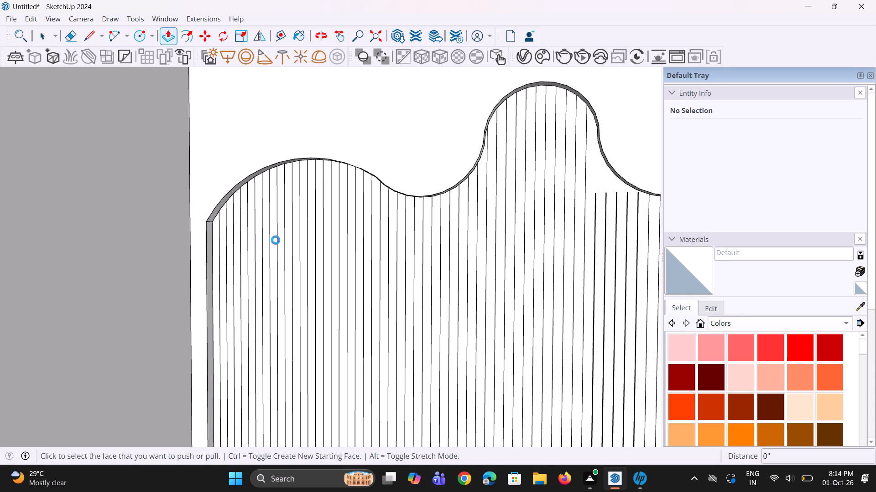
key("ctrl+z")
key("ctrl+z")
key("ctrl+z")
key("ctrl+z")
key("ctrl+z")
key("ctrl+z")
key("ctrl+z")
key("ctrl+z")
key("ctrl+z")
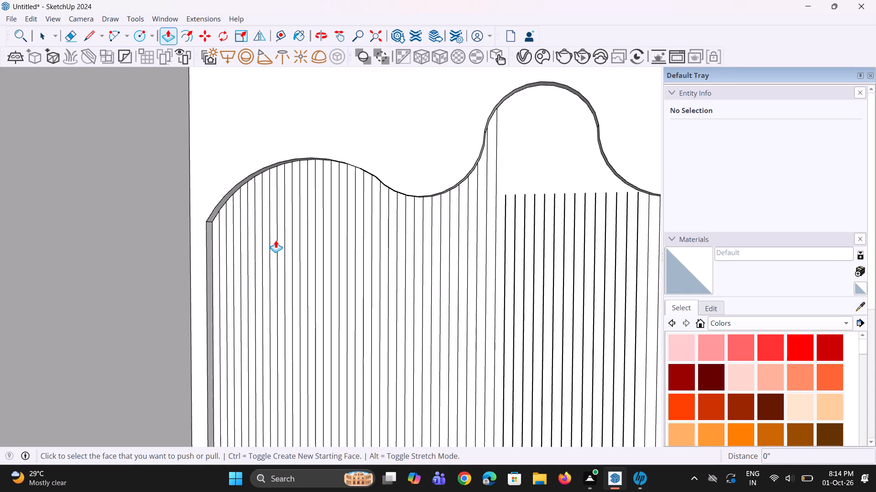
key("ctrl+z")
key("ctrl+z")
key("ctrl+z")
key("ctrl+z")
key("ctrl+z")
key("ctrl+z")
key("ctrl+z")
key("ctrl+z")
key("ctrl+z")
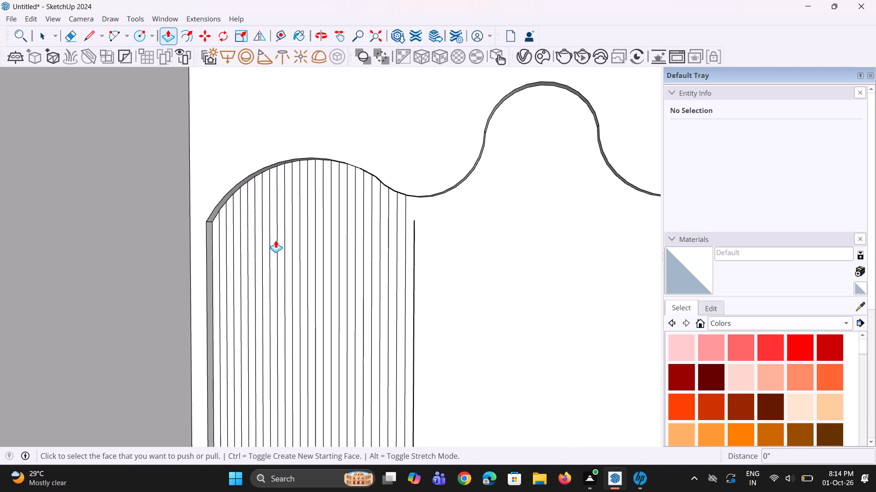
Undo the divider line extensions up to the wavy outline under the left arch, working back toward the recess's left side.
key("ctrl+z")
key("ctrl+z")
key("ctrl+z")
key("ctrl+z")
key("ctrl+z")
key("ctrl+z")
key("ctrl+z")
key("ctrl+z")
key("ctrl+z")
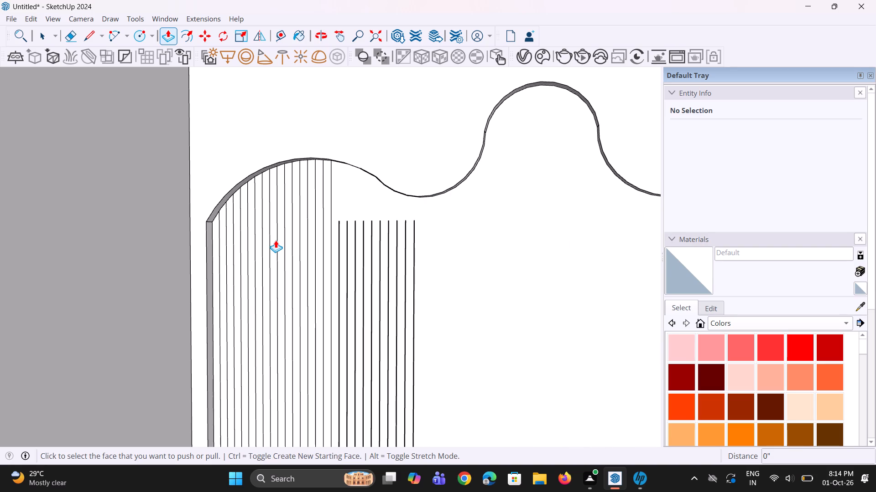
key("ctrl+z")
key("ctrl+z")
key("ctrl+z")
key("ctrl+z")
key("ctrl+z")
key("ctrl+z")
key("ctrl+z")
key("ctrl+z")
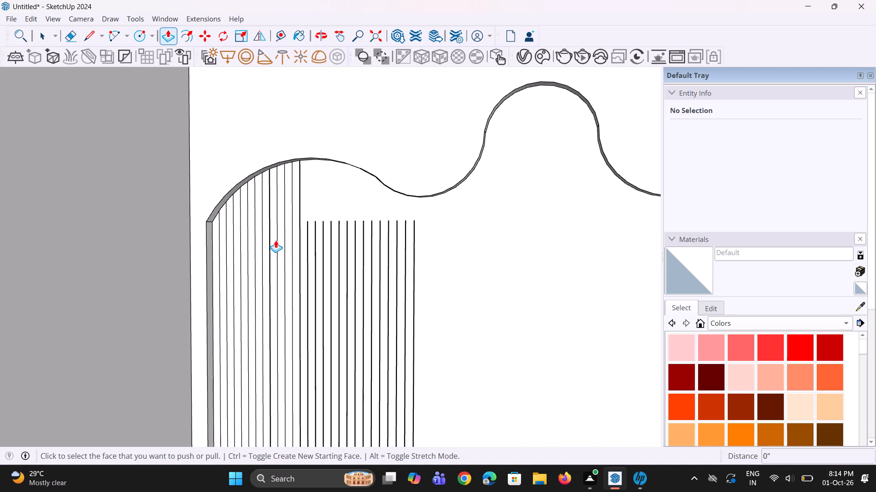
key("ctrl+z")
key("ctrl+z")
key("ctrl+z")
key("ctrl+z")
key("ctrl+z")
key("ctrl+z")
key("ctrl+z")
key("ctrl+z")
key("ctrl+z")
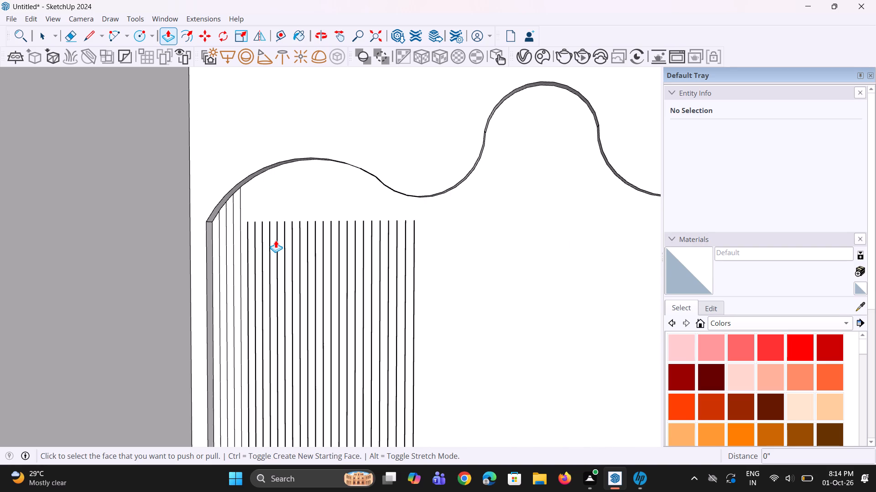
Undo the remaining divider lines and the 3" recess, back to the flat wall with only the wavy outline.
key("ctrl+z")
key("ctrl+z")
key("ctrl+z")
key("ctrl+z")
key("ctrl+z")
key("ctrl+z")
key("ctrl+z")
key("ctrl+z")
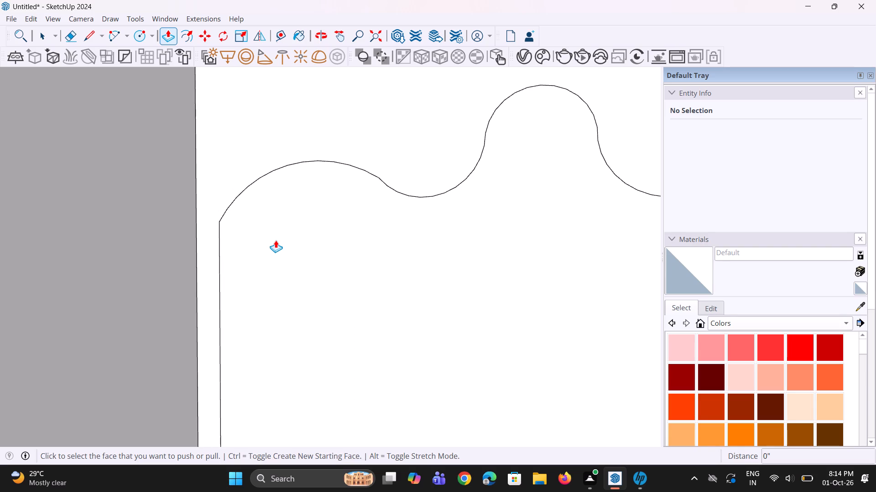
Pull the back wall face surrounding the wavy outline out by 5".
left_click(283, 129)
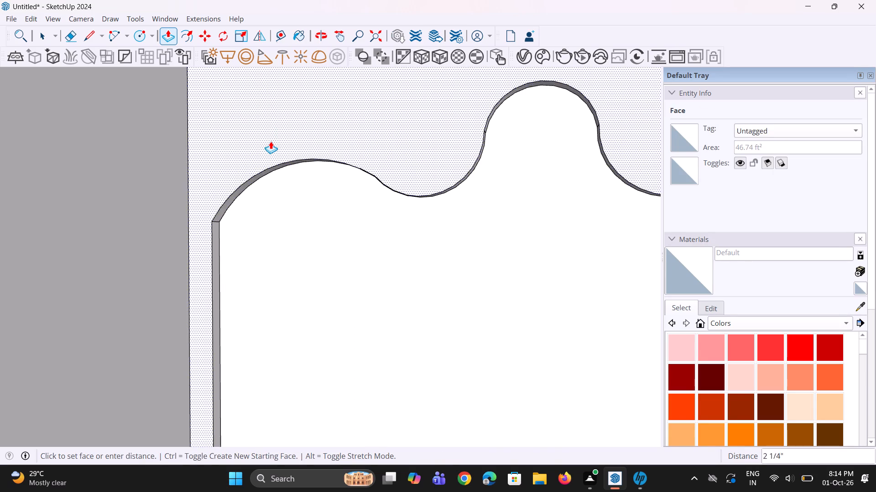
key("5")
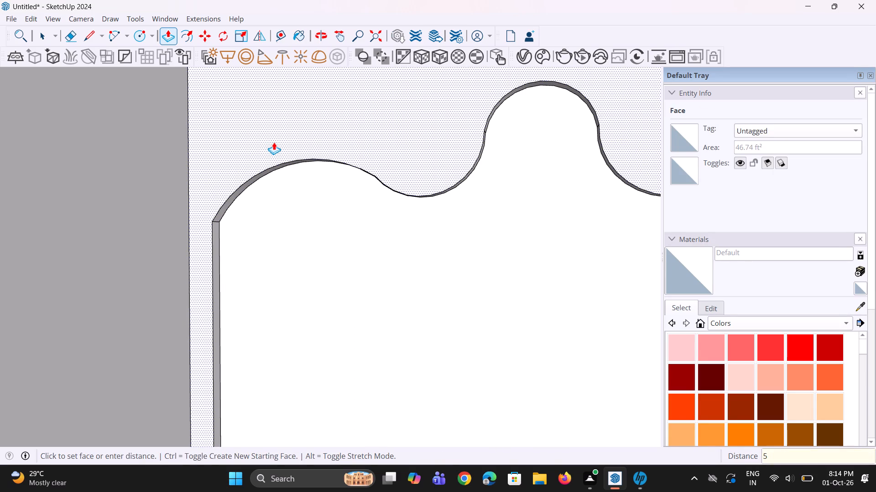
key("shift+quotedbl")
key("Return")
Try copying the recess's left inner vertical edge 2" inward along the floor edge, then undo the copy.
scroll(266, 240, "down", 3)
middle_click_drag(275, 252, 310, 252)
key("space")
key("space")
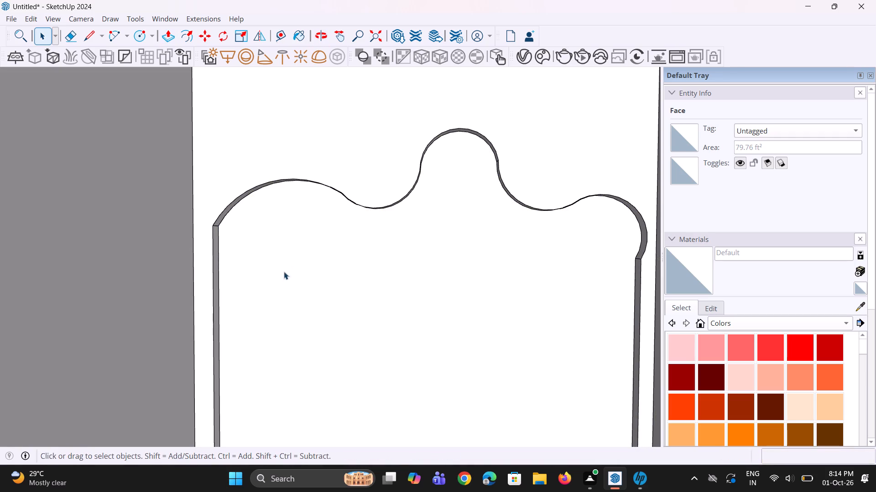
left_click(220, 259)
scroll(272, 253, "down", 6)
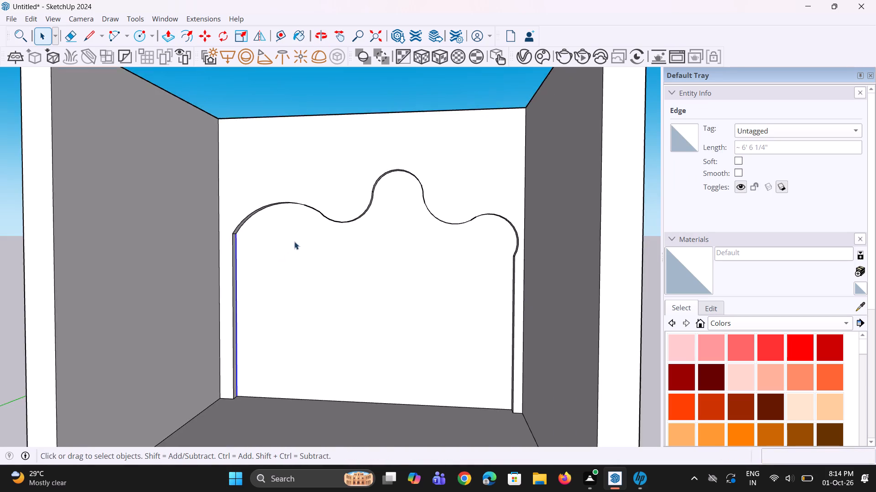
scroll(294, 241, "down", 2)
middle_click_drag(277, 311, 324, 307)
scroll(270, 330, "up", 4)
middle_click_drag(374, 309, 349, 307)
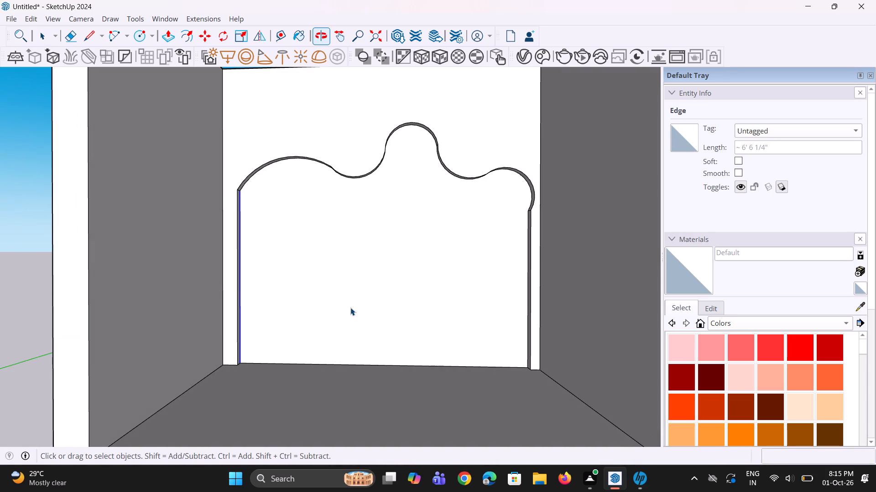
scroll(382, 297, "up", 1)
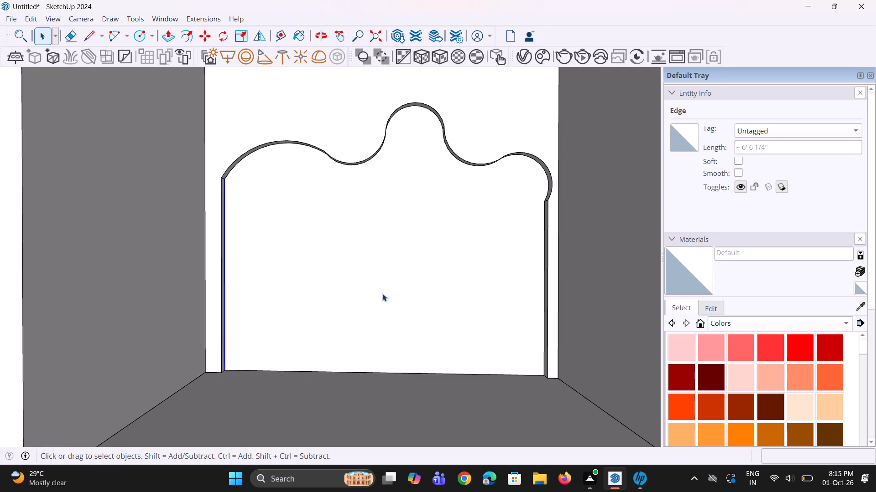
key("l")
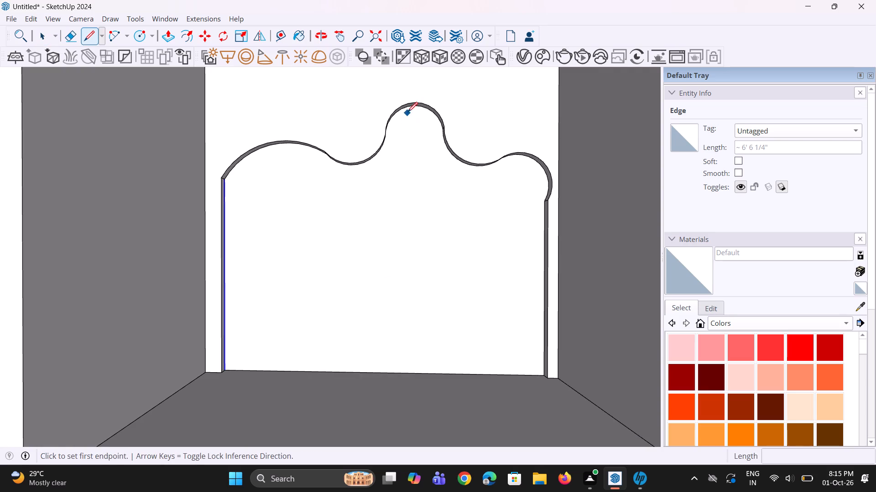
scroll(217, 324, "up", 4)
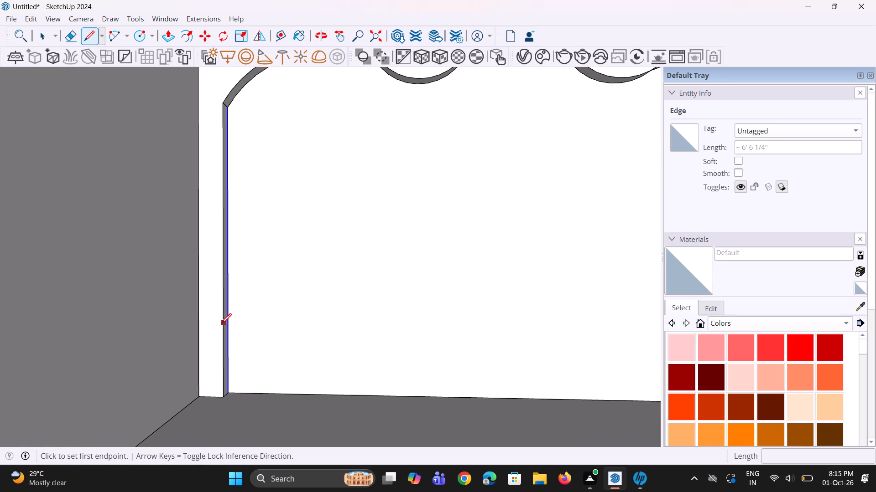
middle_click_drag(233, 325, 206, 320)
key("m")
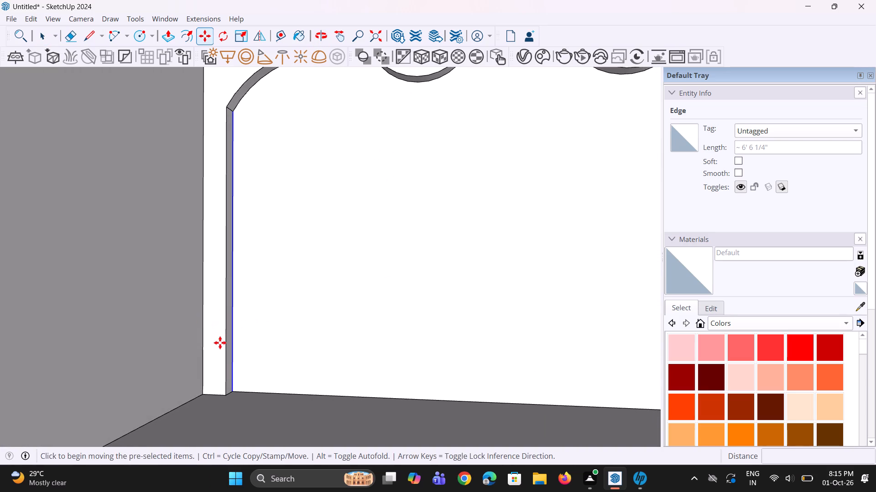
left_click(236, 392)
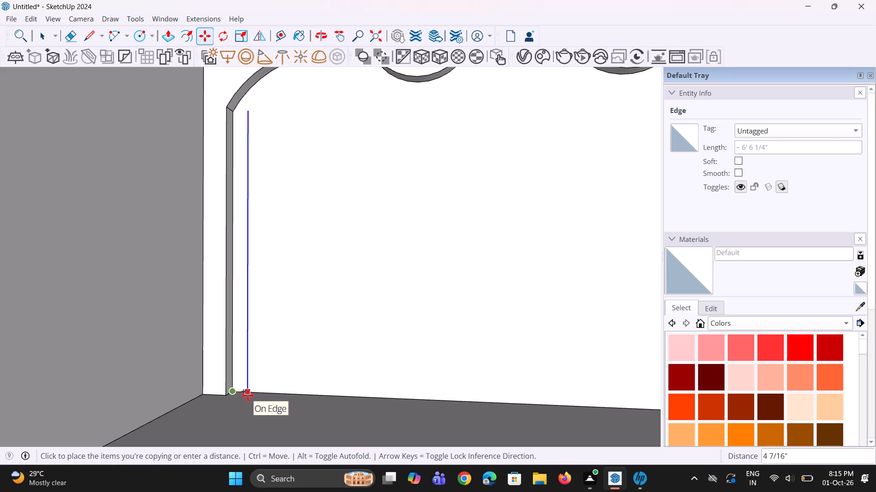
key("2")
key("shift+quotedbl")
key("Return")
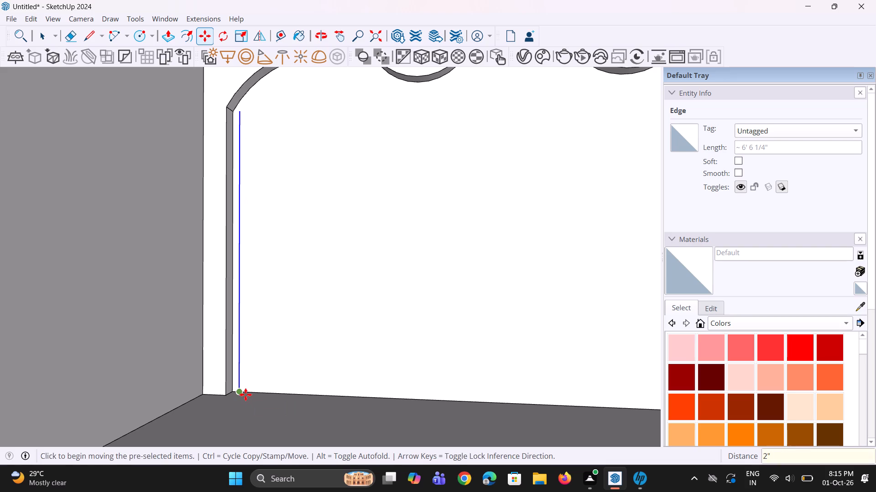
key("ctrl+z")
Copy the recess's left inner vertical edge about 3 1/4" inward along the floor edge.
left_click(234, 393)
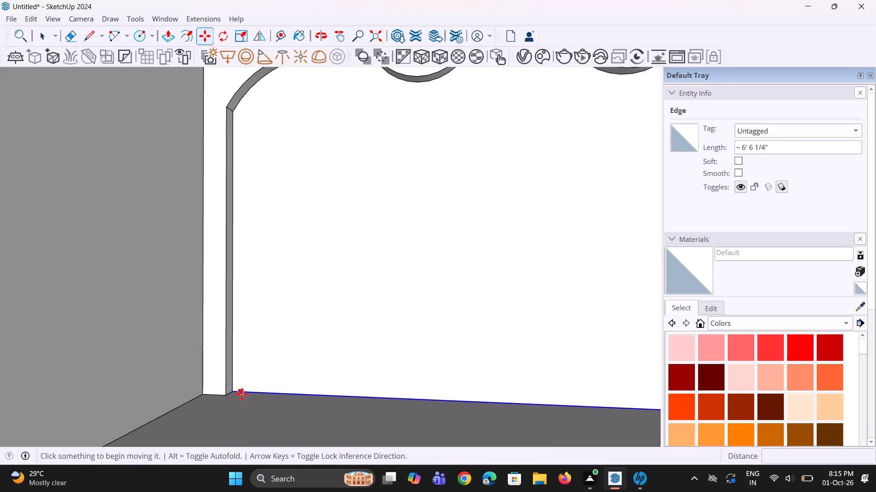
key("Escape")
scroll(237, 391, "up", 3)
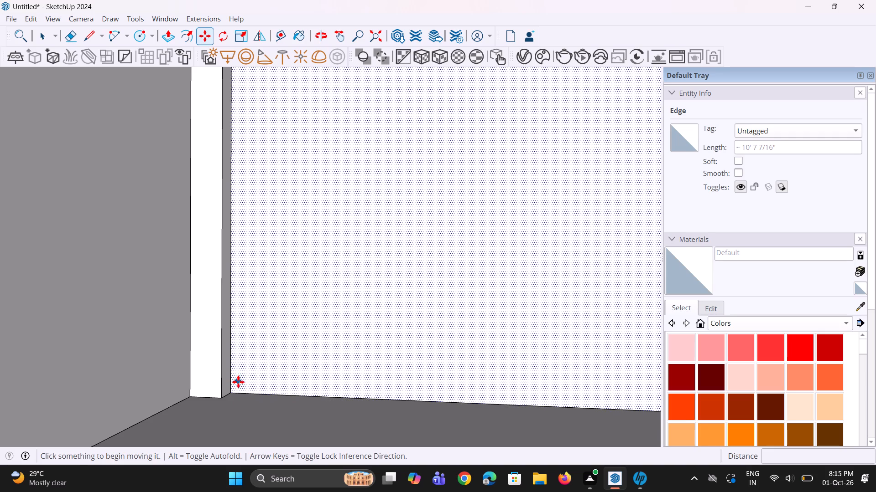
key("space")
key("space")
scroll(232, 389, "up", 1)
left_click(231, 386)
scroll(235, 397, "up", 2)
key("m")
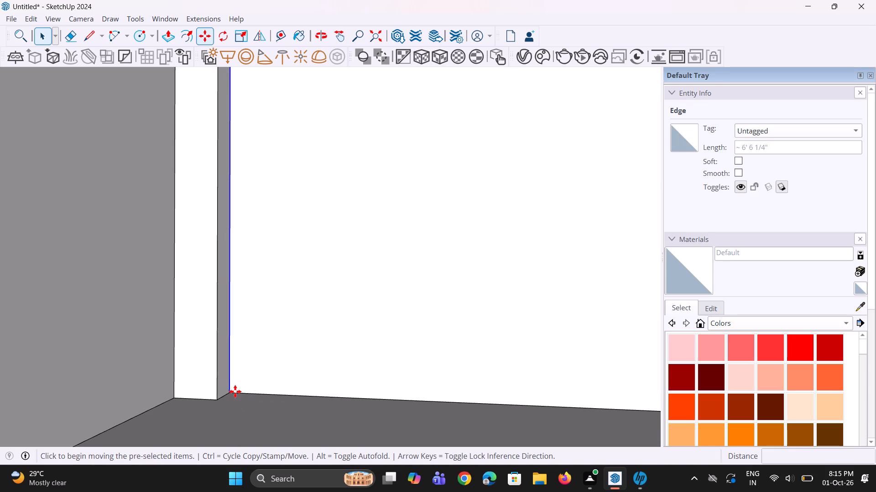
left_click(233, 395)
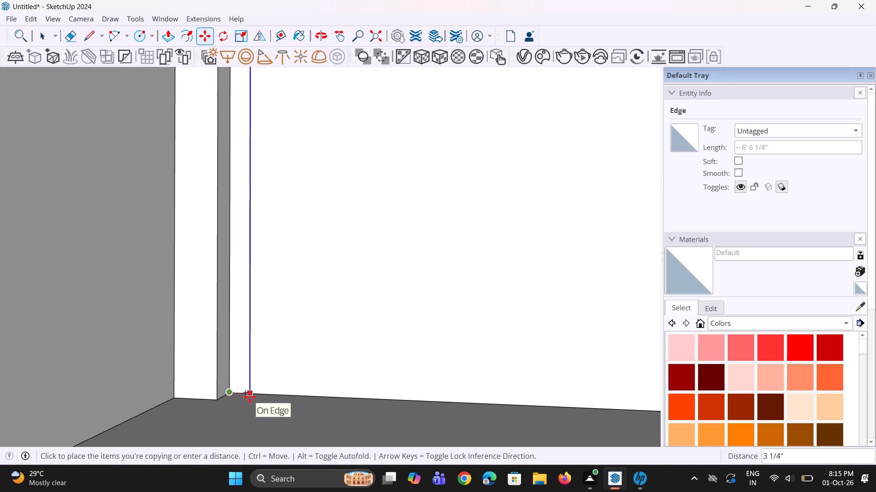
left_click(250, 398)
Draw a line about 4 5/16" long extending the copied edge's top end up to the wavy outline.
scroll(287, 403, "down", 11)
middle_click_drag(286, 381, 293, 378)
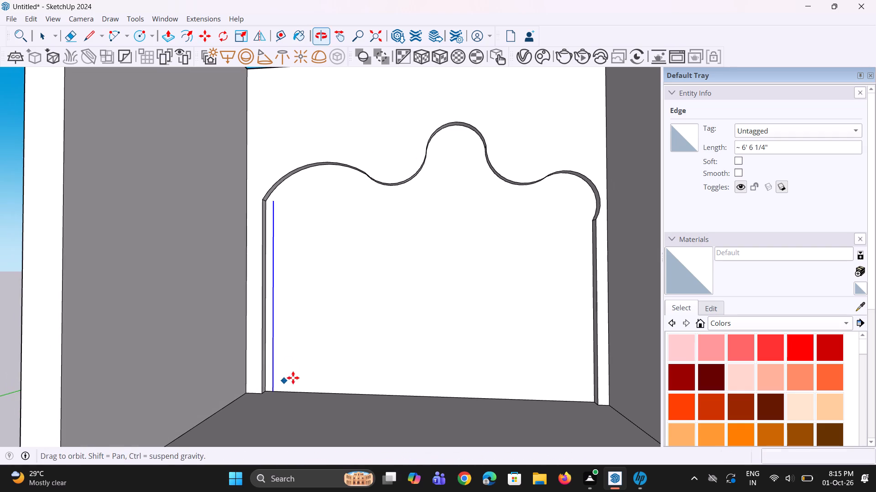
left_click_drag(276, 345, 259, 276)
key("space")
scroll(288, 203, "up", 5)
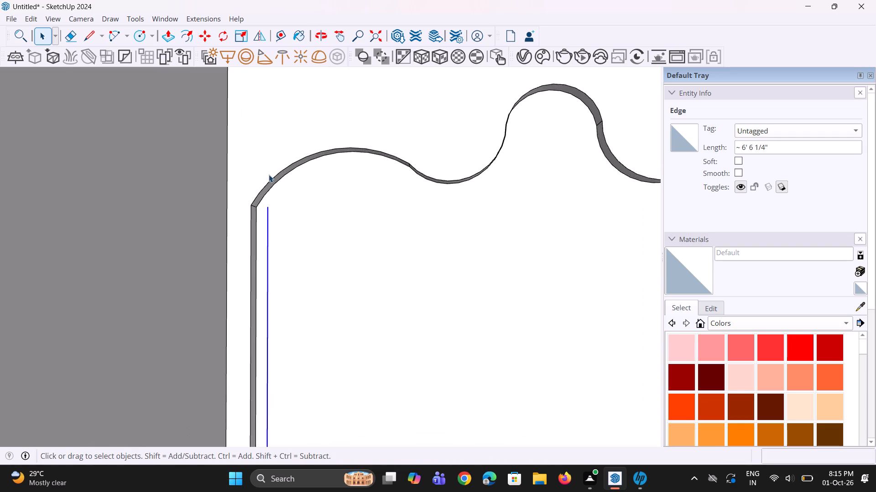
scroll(269, 174, "up", 2)
key("l")
scroll(260, 216, "up", 2)
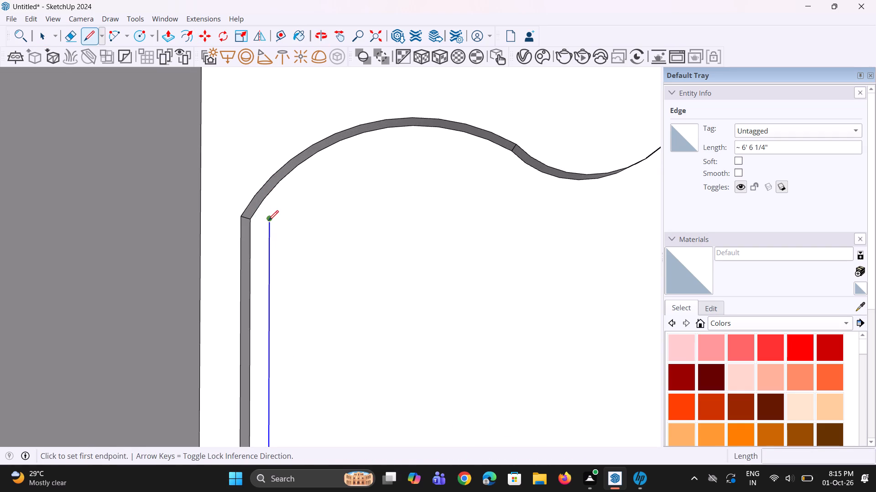
left_click(268, 220)
left_click(272, 195)
Push/Pull the narrow strip at the recess's left side outward by 3".
key("space")
key("space")
key("p")
left_click(261, 233)
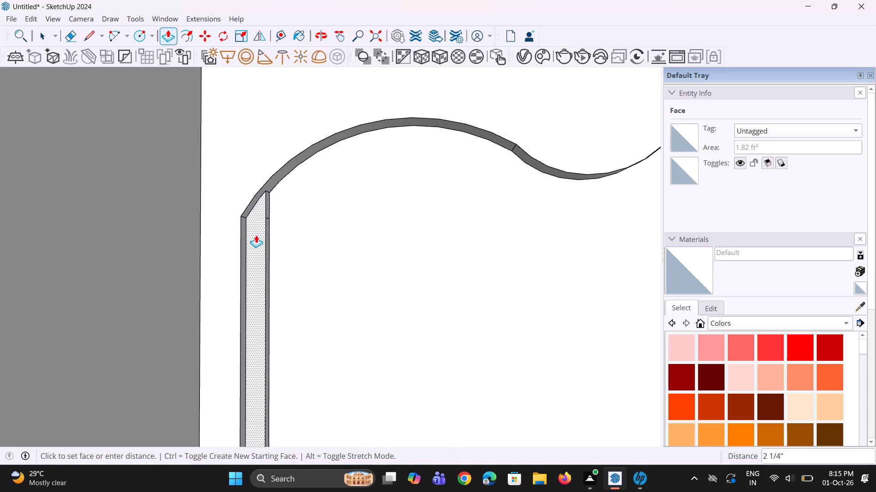
type("3\"")
key("Return")
Group the raised strip's front face together with its exposed side face.
scroll(283, 274, "up", 1)
middle_click_drag(284, 274, 318, 277)
scroll(276, 267, "down", 10)
middle_click_drag(272, 270, 282, 271)
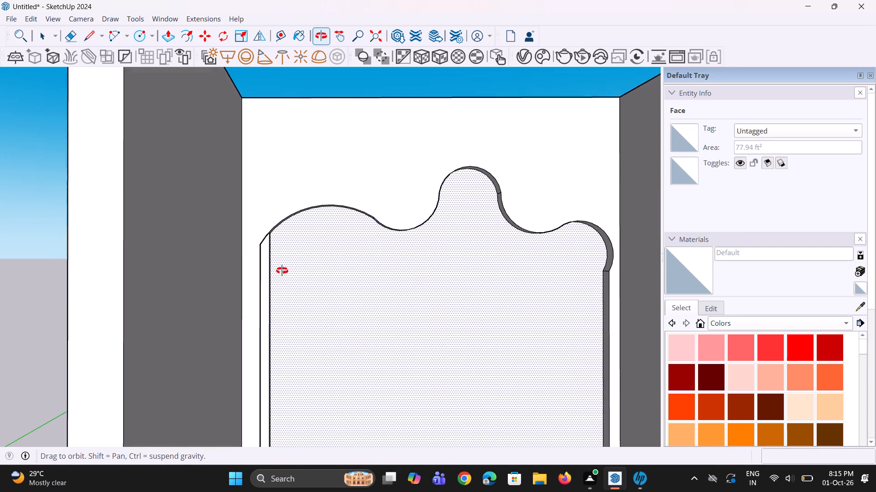
middle_click_drag(282, 271, 287, 271)
scroll(268, 262, "down", 5)
middle_click_drag(256, 325, 246, 323)
middle_click(246, 323)
key("space")
scroll(265, 354, "up", 3)
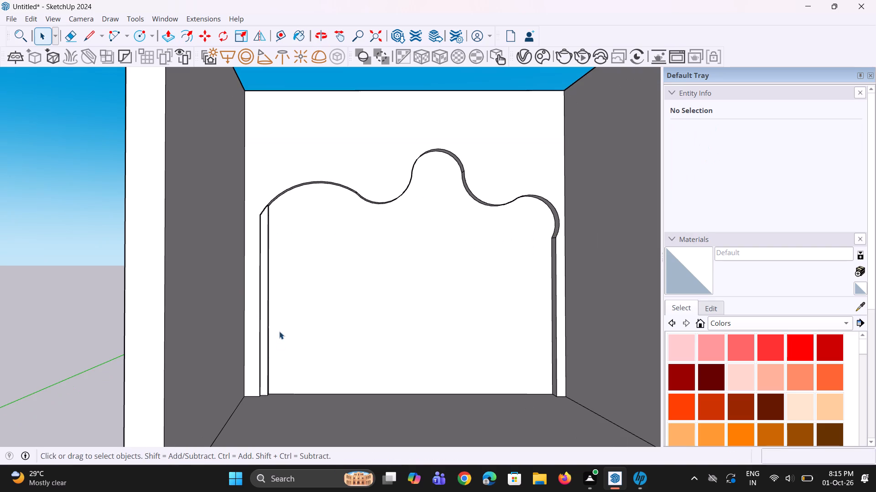
left_click(265, 326)
middle_click_drag(275, 336, 214, 323)
scroll(285, 318, "up", 5)
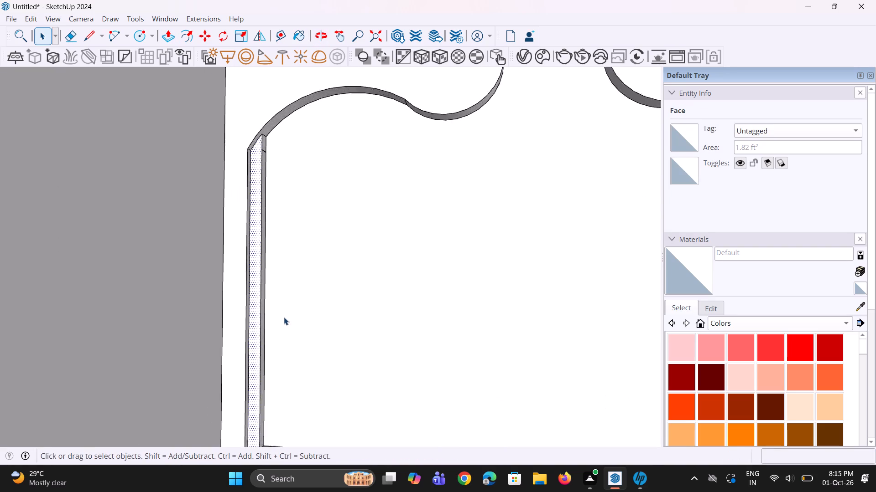
scroll(284, 317, "up", 3)
middle_click_drag(274, 320, 243, 301)
scroll(263, 344, "up", 3)
left_click(255, 334, "ctrl")
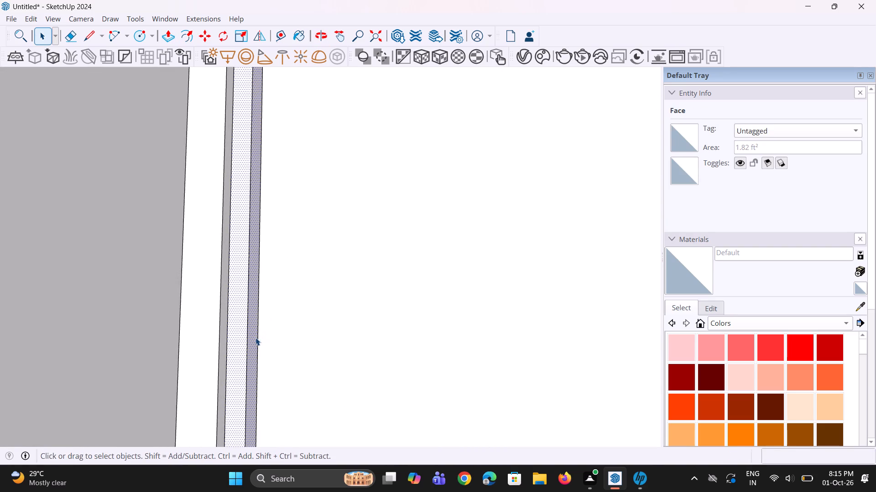
right_click(240, 300)
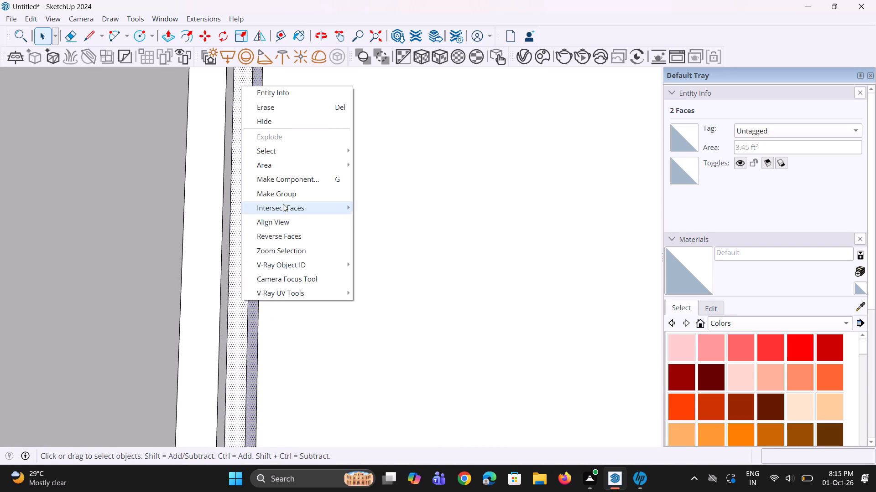
left_click(290, 198)
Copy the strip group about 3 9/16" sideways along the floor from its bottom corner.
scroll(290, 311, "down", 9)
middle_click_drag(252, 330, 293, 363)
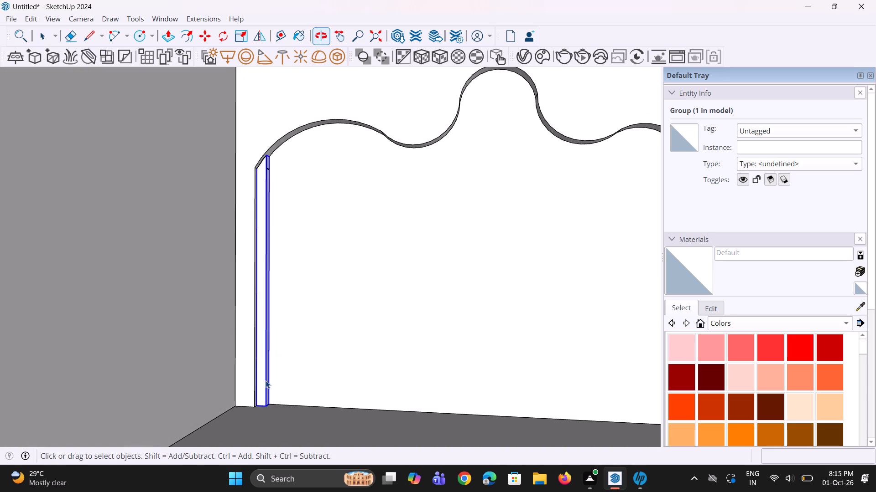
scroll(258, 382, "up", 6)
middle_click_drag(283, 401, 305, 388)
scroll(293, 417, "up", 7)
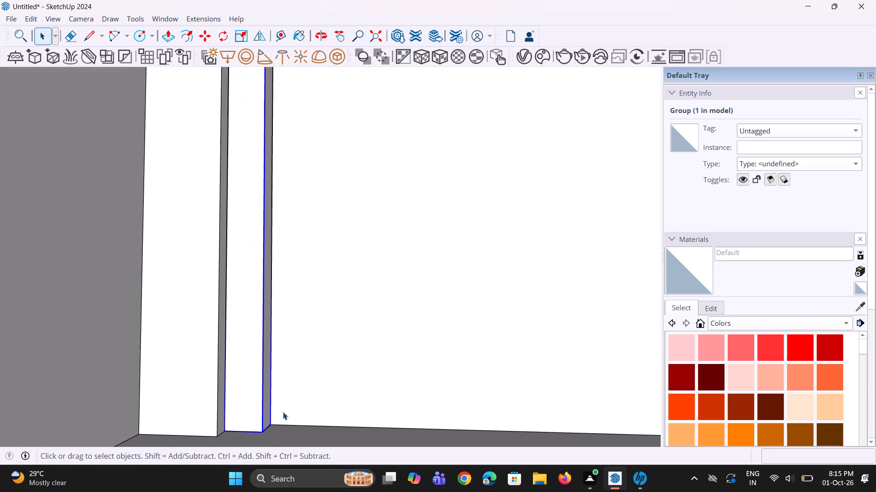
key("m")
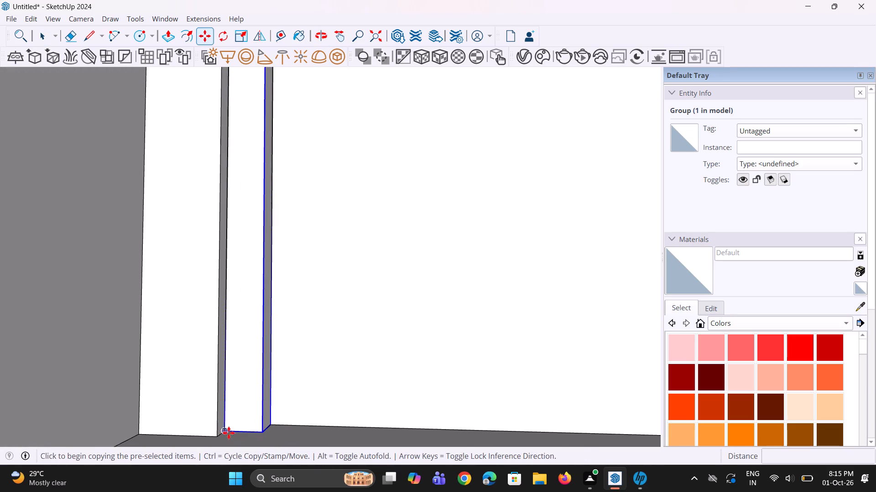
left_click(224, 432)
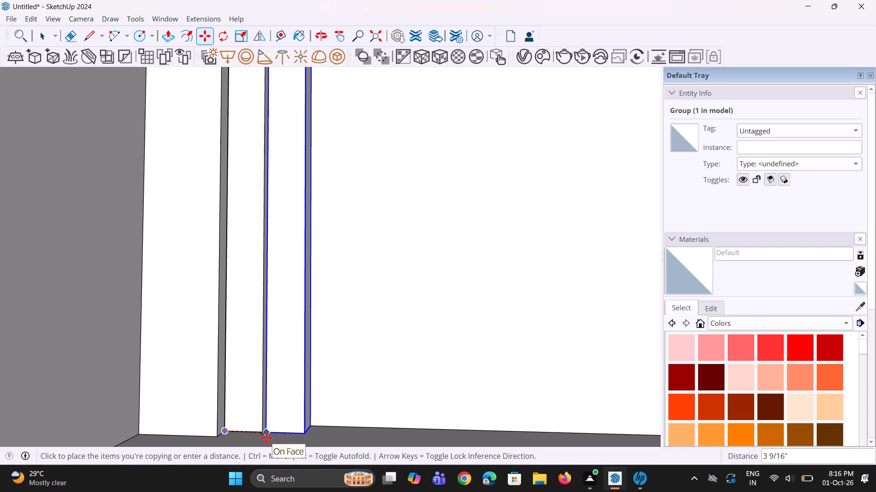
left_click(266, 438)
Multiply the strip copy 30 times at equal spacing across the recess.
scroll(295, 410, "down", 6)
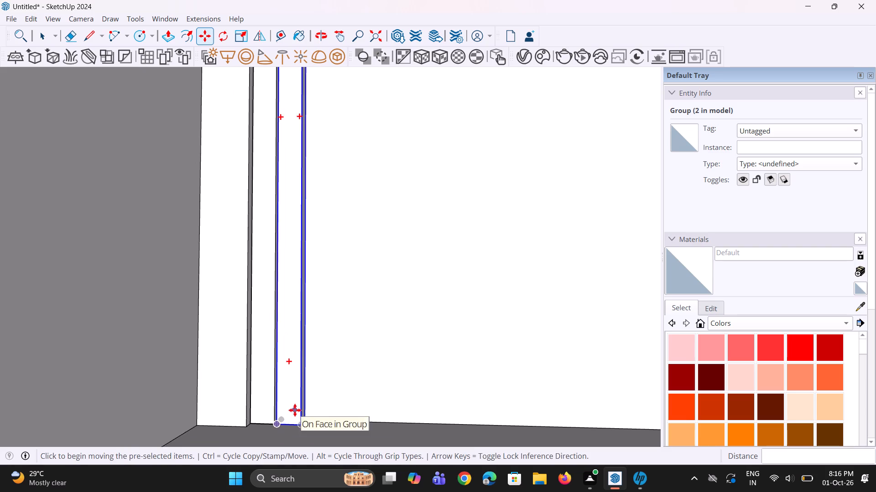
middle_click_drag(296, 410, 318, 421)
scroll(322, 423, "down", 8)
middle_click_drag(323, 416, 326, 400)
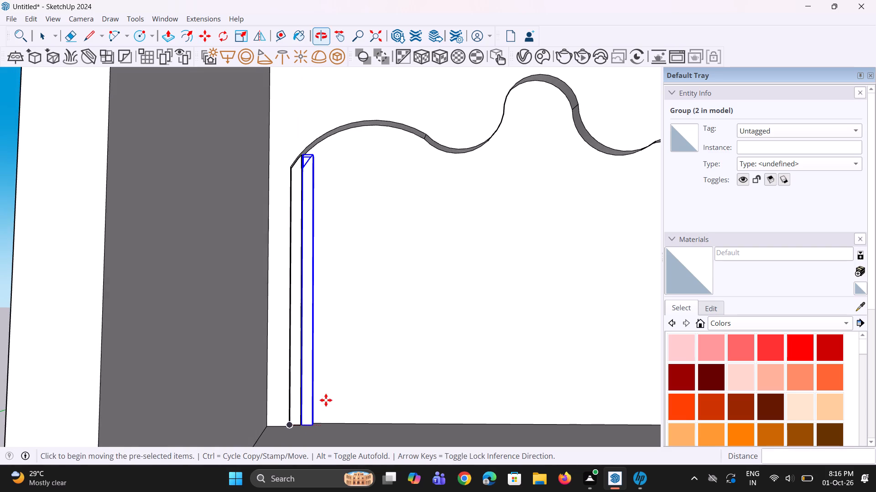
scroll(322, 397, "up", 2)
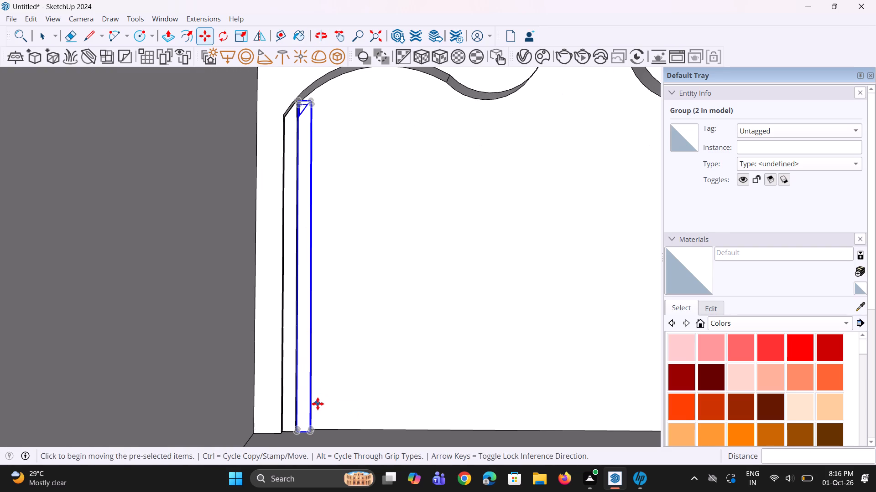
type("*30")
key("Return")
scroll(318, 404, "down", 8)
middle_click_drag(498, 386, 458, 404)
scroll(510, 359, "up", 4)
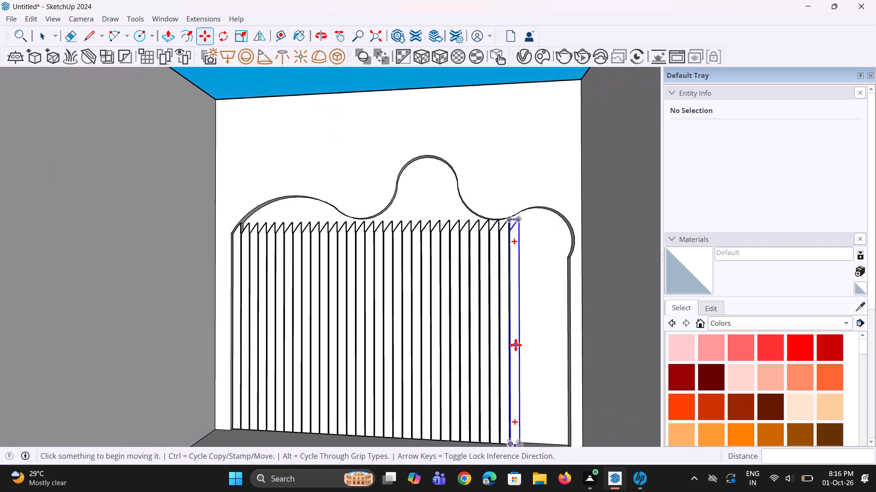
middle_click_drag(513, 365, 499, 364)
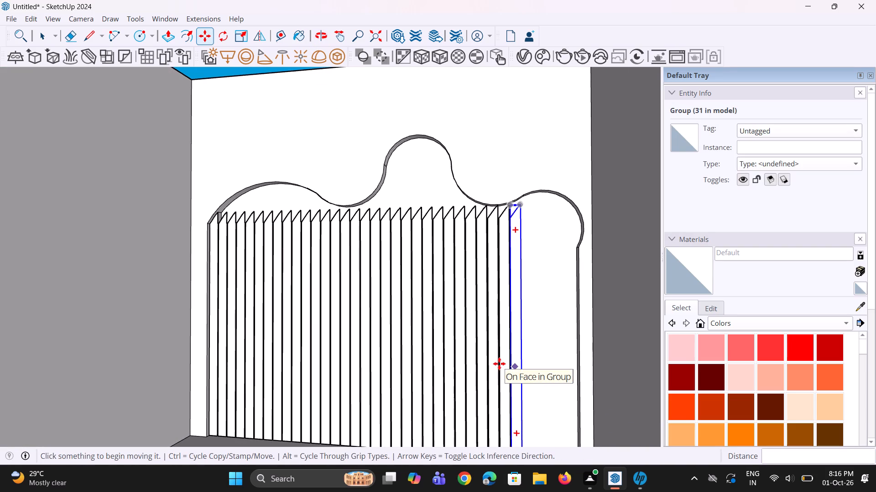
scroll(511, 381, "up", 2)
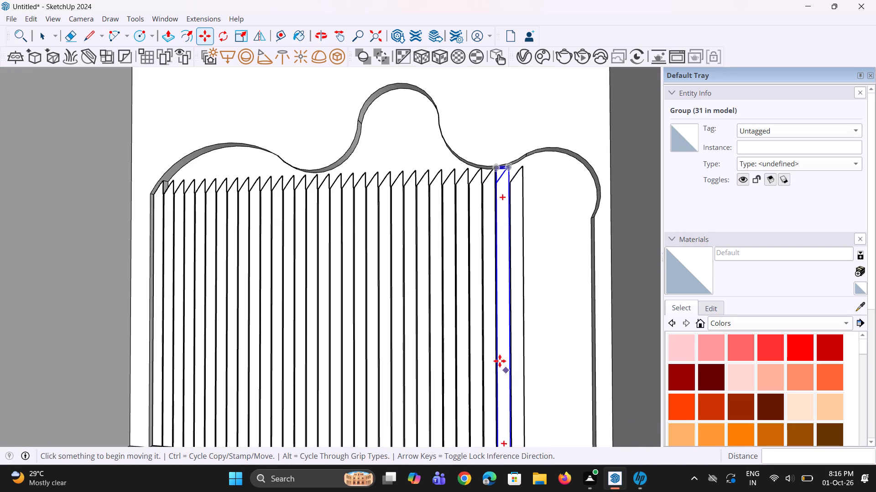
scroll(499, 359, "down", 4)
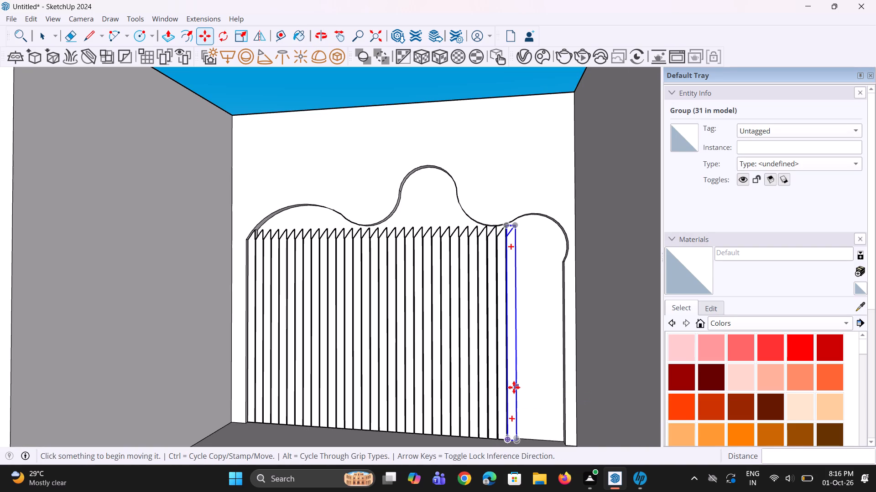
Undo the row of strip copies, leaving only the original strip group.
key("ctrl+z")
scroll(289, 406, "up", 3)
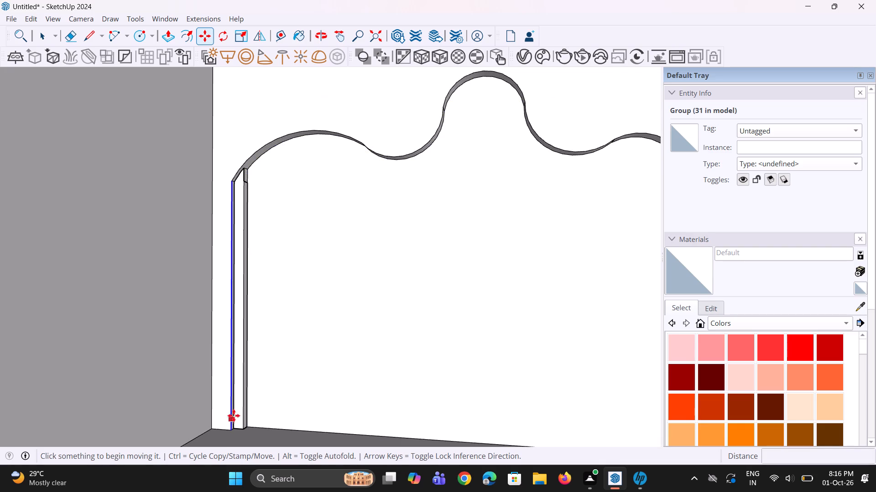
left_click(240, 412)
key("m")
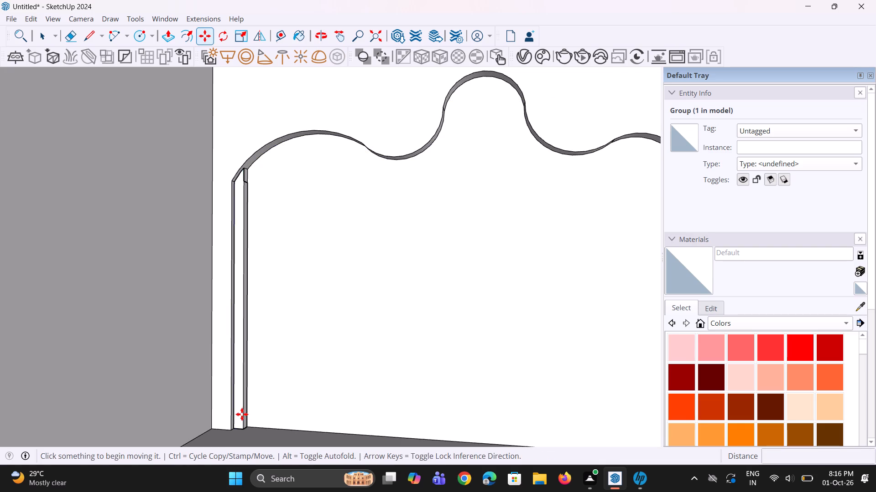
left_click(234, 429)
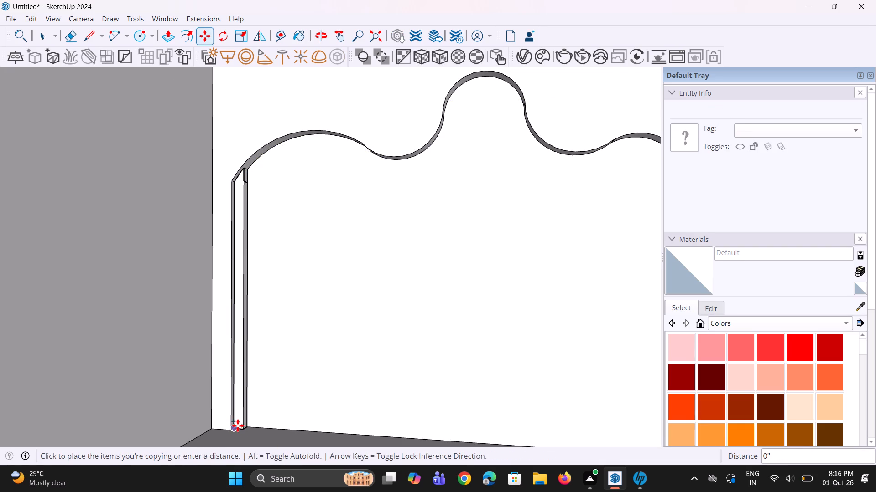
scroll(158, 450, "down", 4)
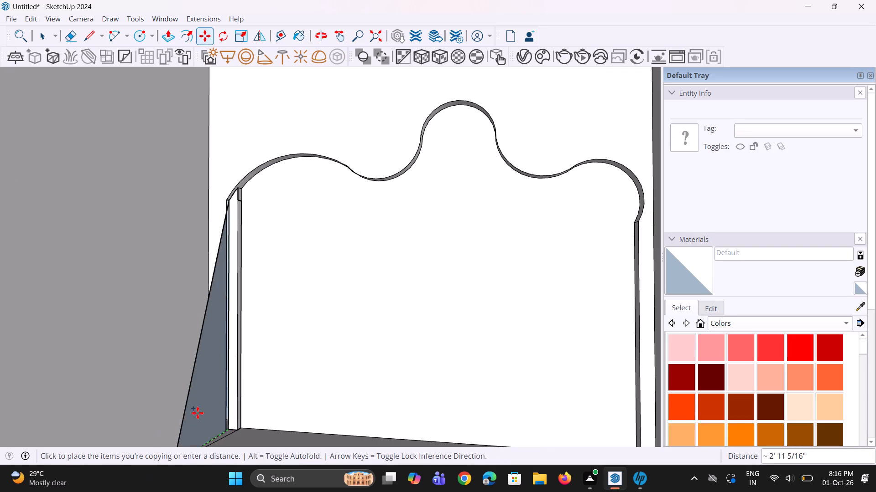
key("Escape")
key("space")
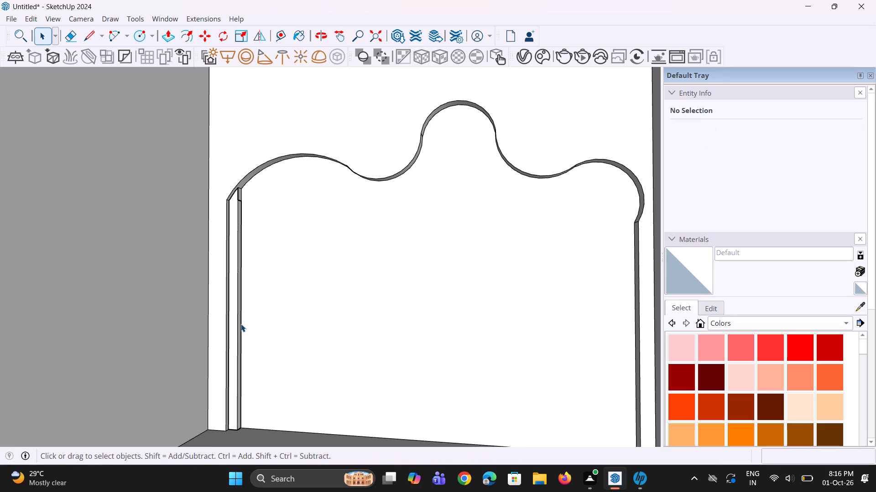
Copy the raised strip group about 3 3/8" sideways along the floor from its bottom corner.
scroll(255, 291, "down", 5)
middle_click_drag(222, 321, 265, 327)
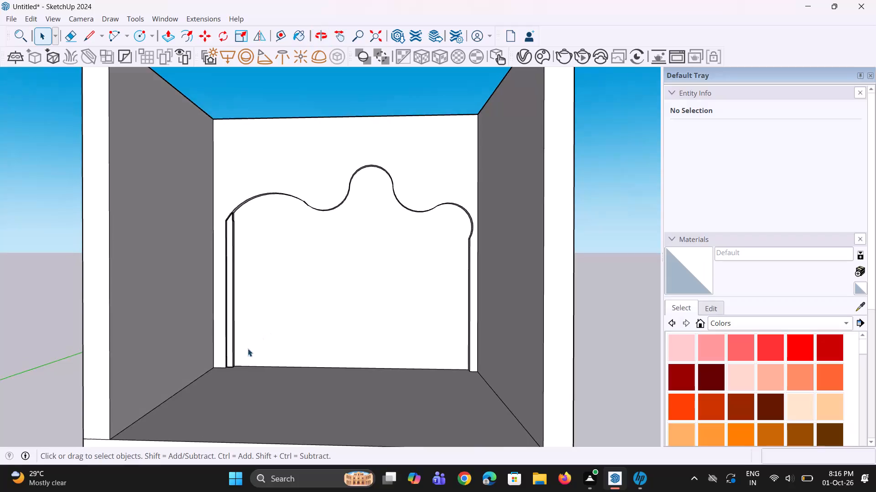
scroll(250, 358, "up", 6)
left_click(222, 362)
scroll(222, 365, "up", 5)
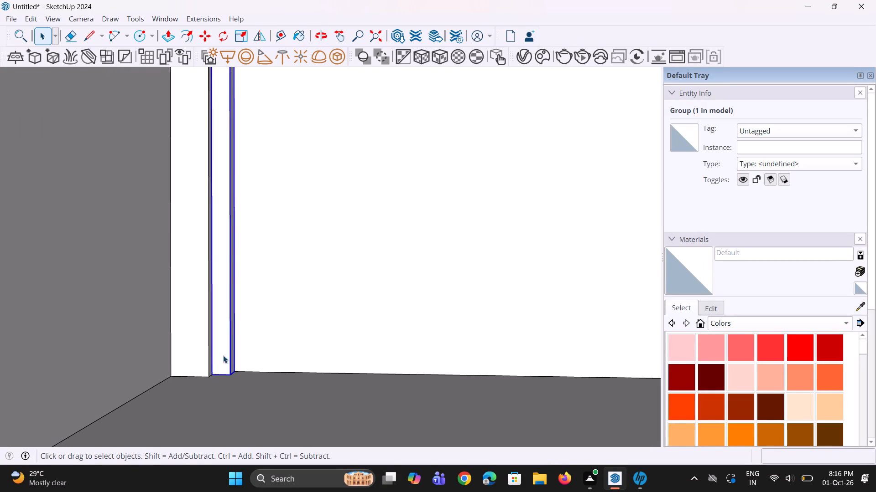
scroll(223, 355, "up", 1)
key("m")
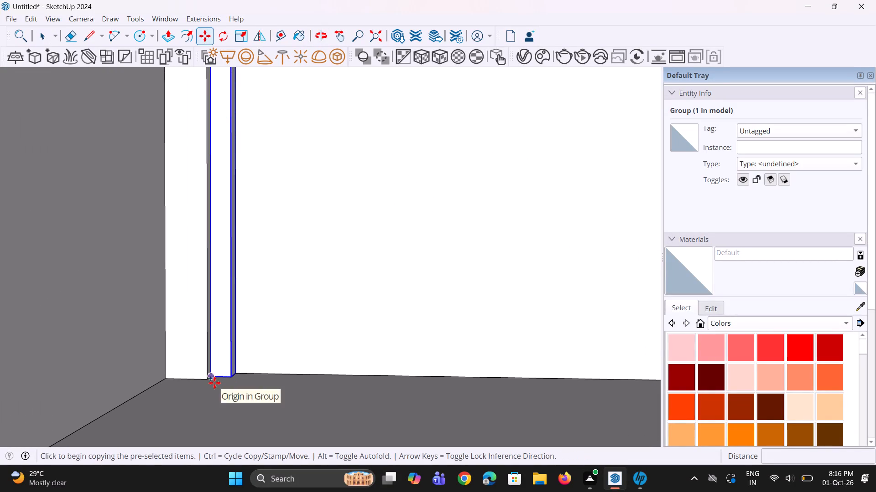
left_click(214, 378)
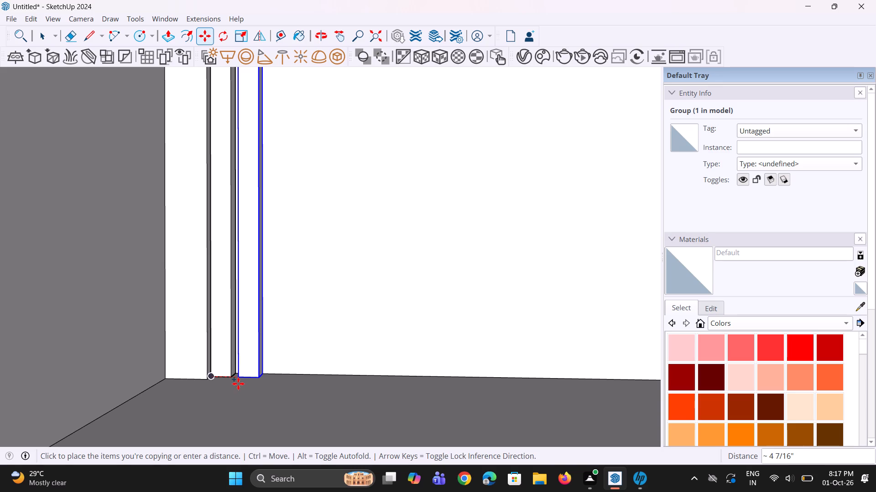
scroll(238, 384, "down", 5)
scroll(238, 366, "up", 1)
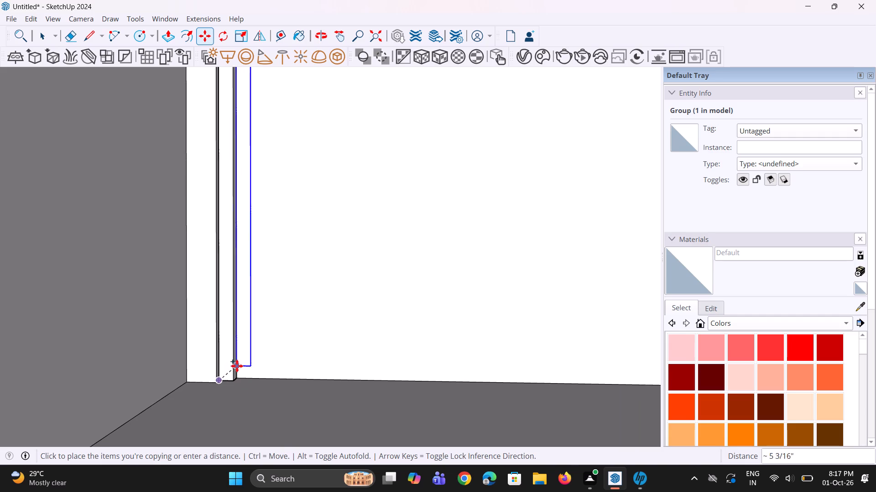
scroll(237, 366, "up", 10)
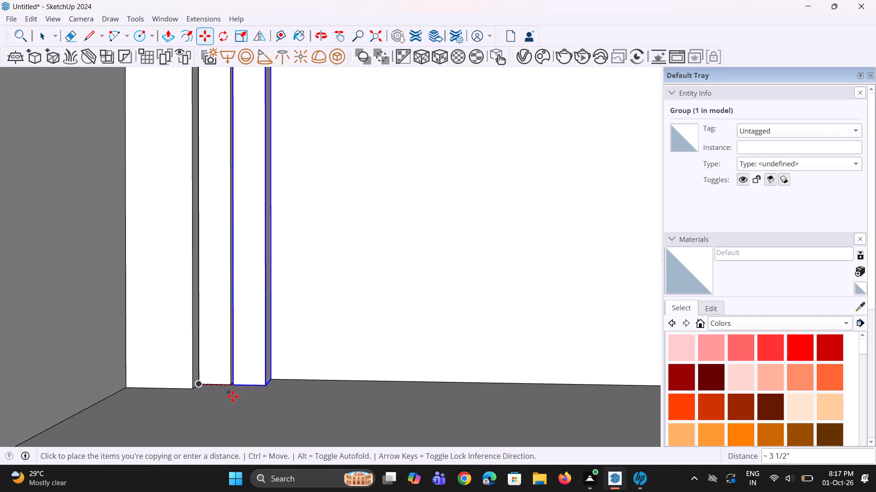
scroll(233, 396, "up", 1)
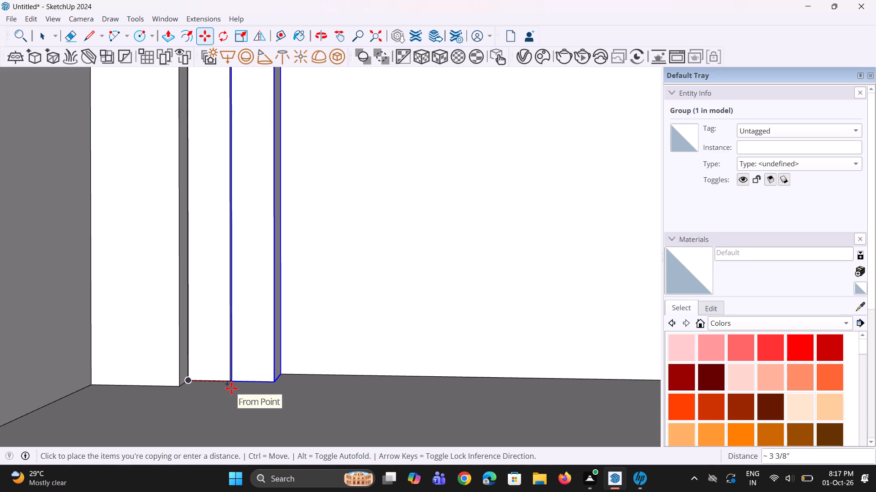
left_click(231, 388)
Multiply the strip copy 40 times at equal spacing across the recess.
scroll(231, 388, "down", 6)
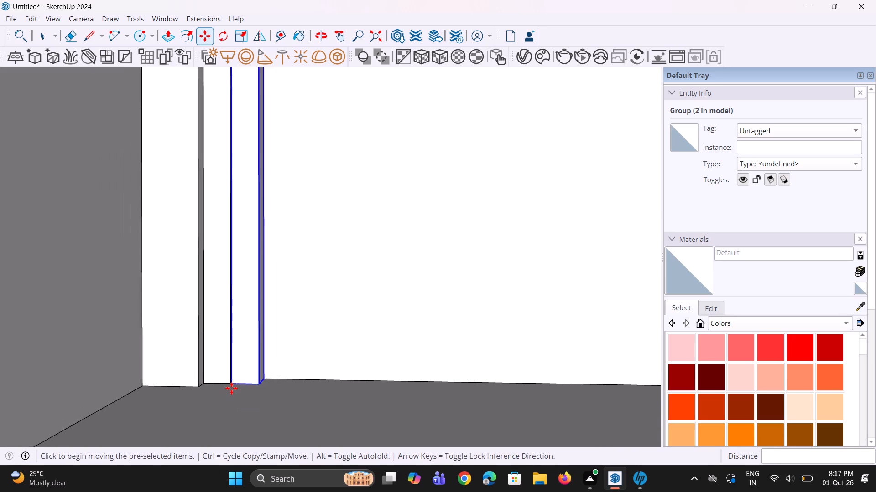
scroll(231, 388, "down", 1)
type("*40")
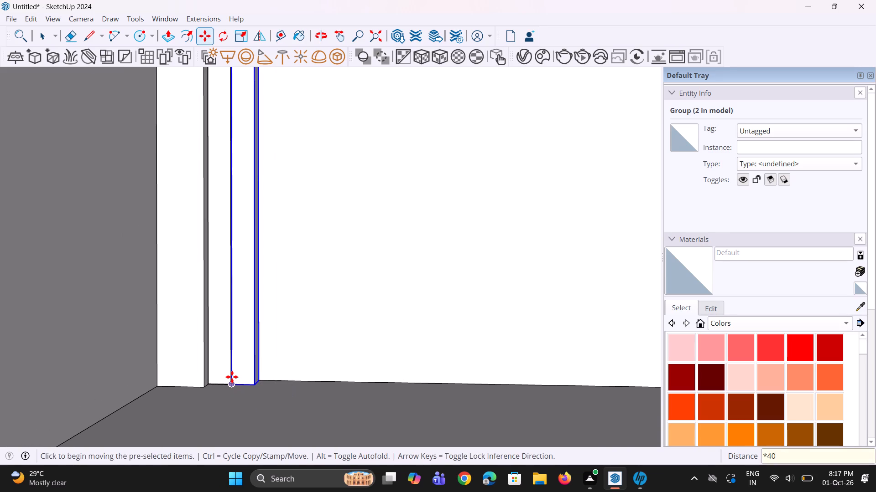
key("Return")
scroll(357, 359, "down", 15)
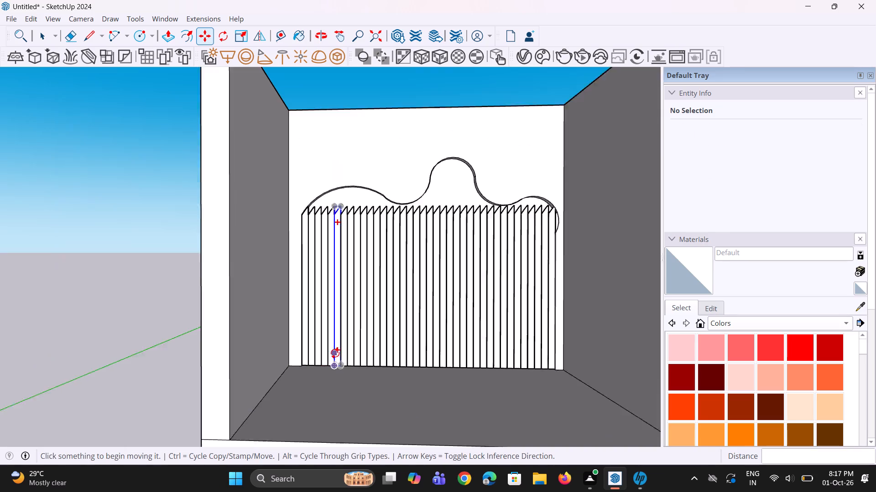
Examine how the tops of the end strips meet the wavy recess outline on the far side from the original strip.
middle_click_drag(495, 246, 492, 281)
scroll(568, 211, "up", 7)
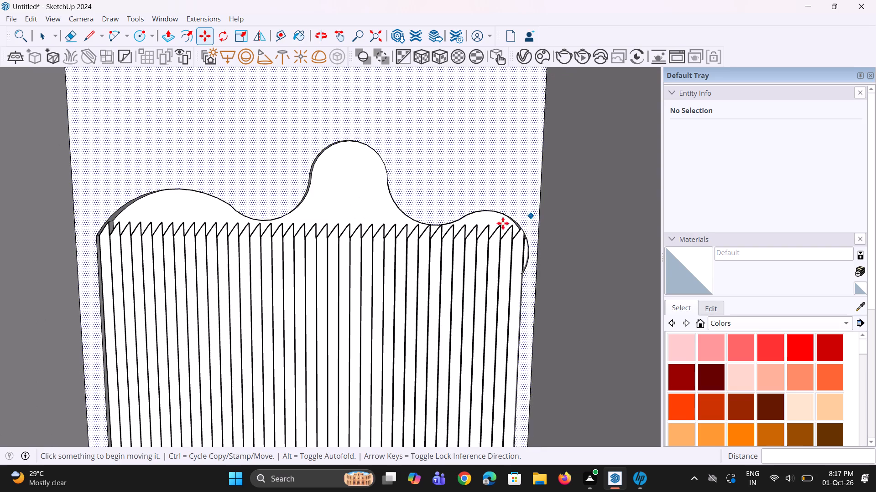
scroll(503, 223, "up", 5)
middle_click_drag(513, 239, 521, 237)
scroll(527, 254, "up", 6)
middle_click_drag(512, 229, 523, 237)
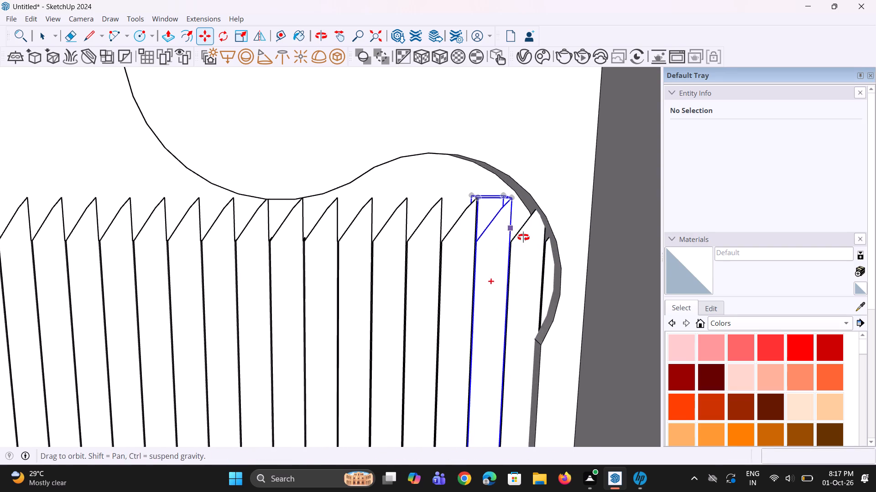
middle_click_drag(523, 237, 532, 255)
middle_click_drag(531, 270, 560, 279)
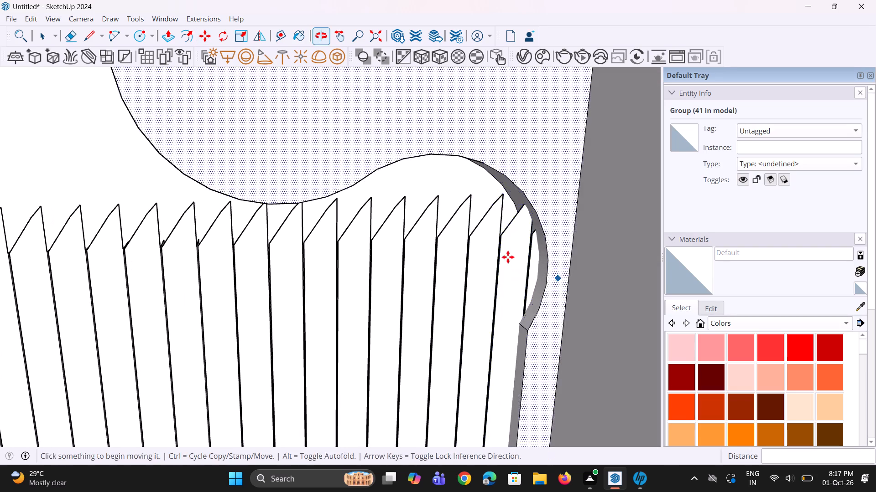
middle_click_drag(490, 248, 534, 338)
middle_click_drag(545, 327, 545, 405)
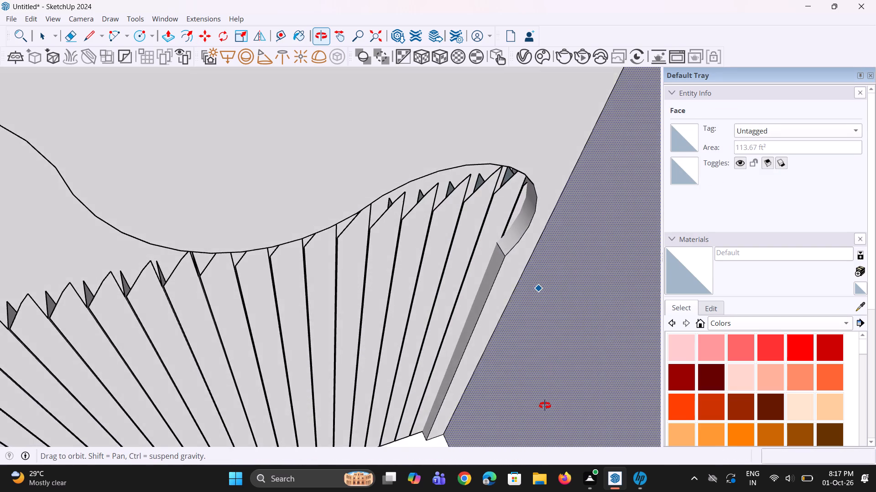
middle_click_drag(545, 405, 527, 339)
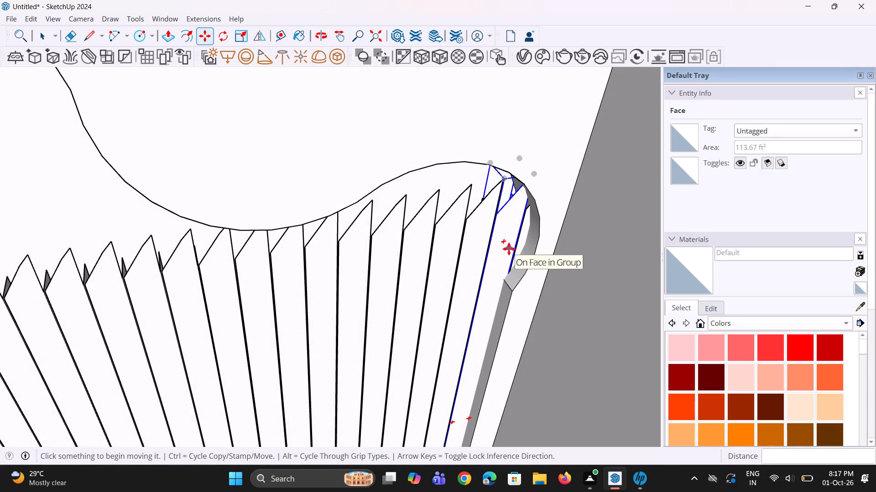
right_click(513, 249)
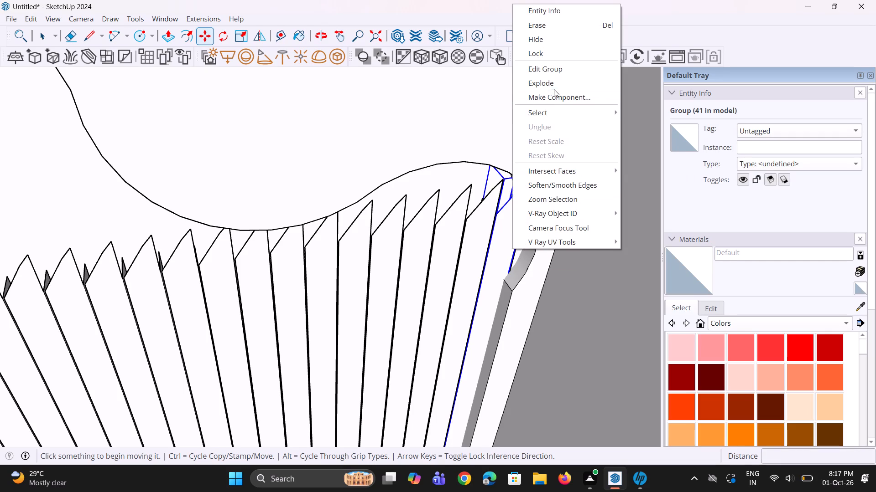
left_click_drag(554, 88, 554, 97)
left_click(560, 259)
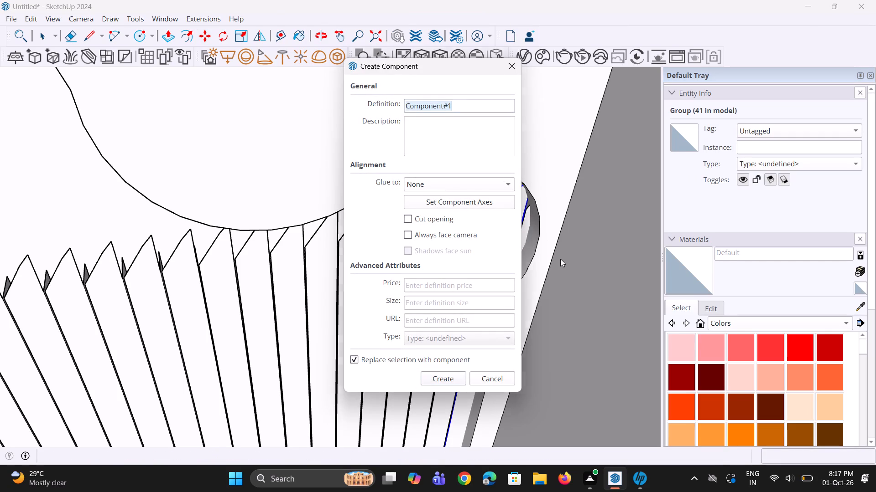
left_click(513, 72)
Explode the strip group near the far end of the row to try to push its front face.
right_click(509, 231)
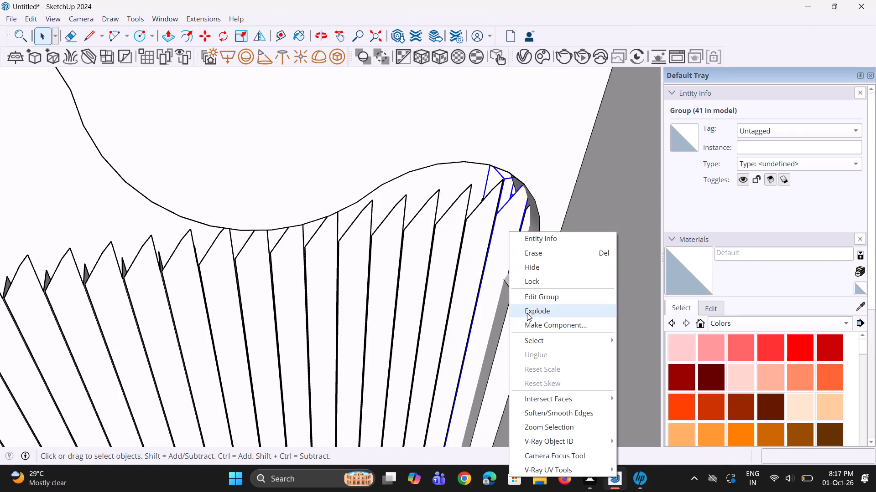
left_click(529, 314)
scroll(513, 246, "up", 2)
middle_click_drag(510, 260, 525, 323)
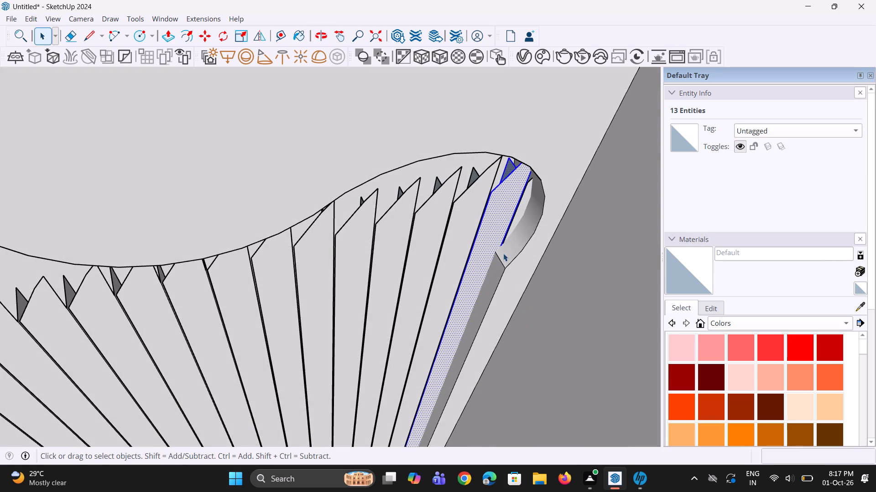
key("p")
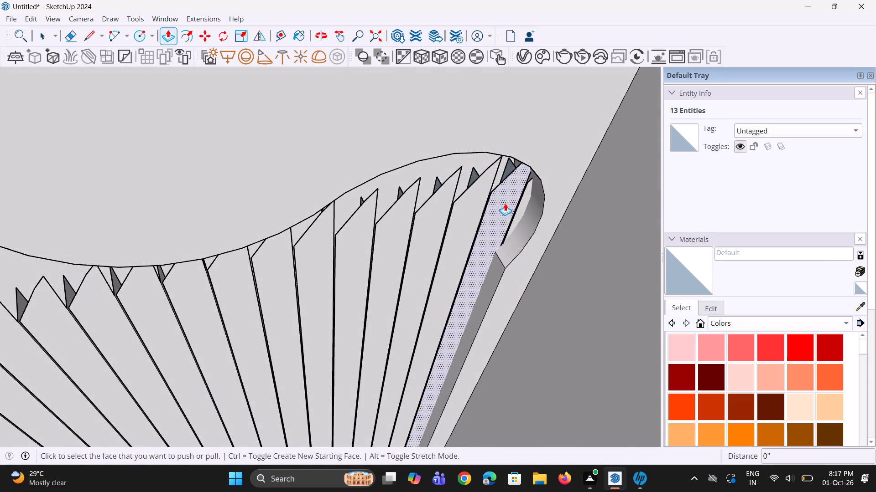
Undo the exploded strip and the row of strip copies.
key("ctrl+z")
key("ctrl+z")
Undo the original strip's grouping, its raising and its dividing edge, back to a plain recess face.
scroll(478, 273, "down", 12)
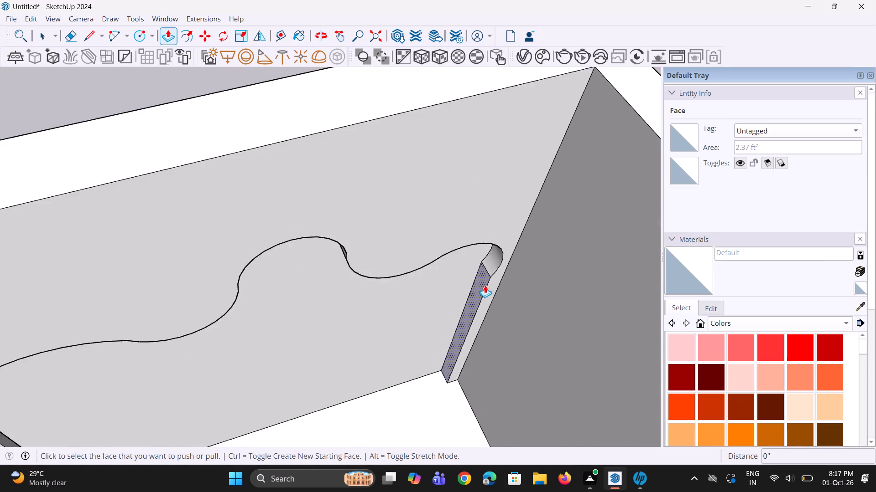
scroll(485, 285, "down", 8)
middle_click_drag(471, 282, 446, 232)
middle_click_drag(409, 307, 349, 271)
middle_click_drag(345, 267, 328, 255)
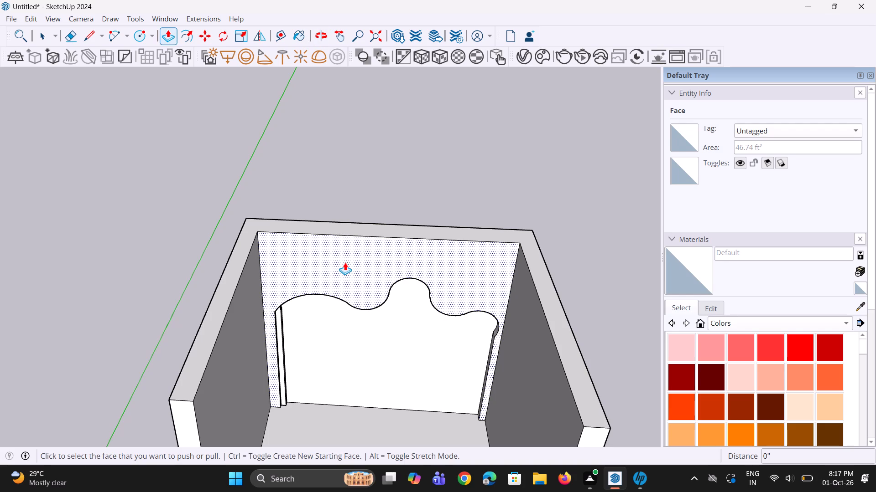
scroll(348, 271, "down", 2)
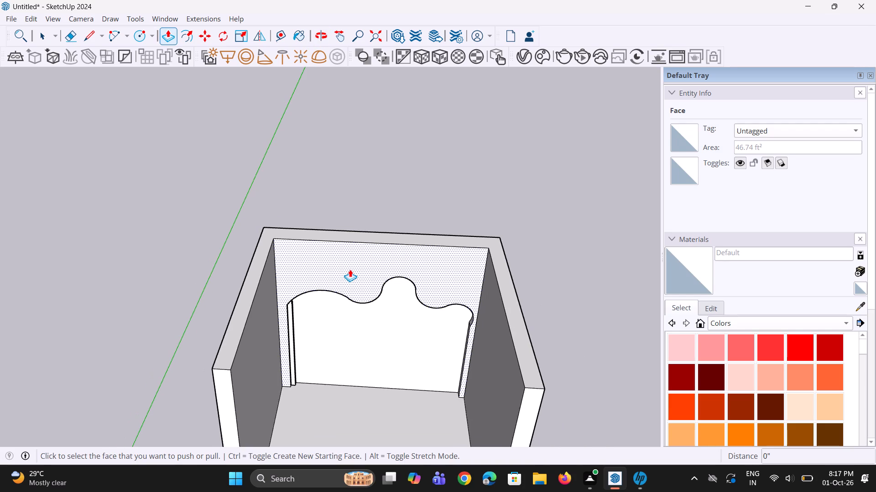
key("ctrl+z")
key("ctrl+z")
scroll(314, 336, "up", 6)
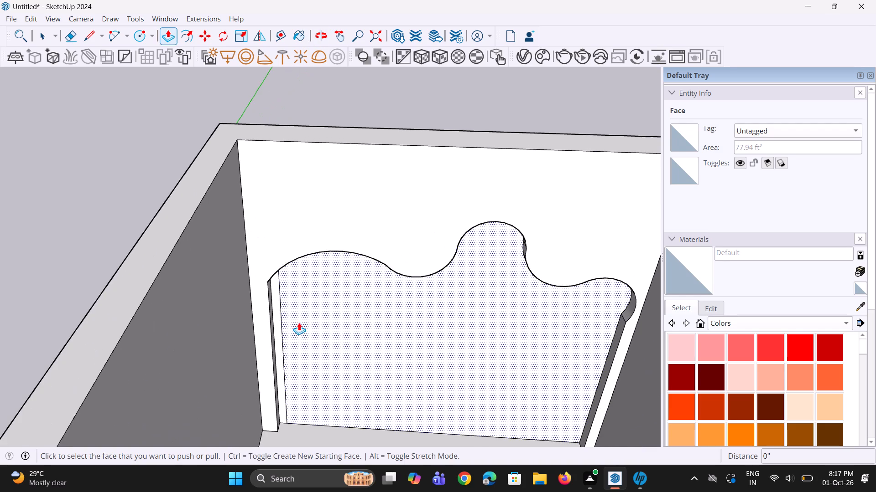
key("ctrl+z")
scroll(291, 319, "down", 4)
key("space")
scroll(280, 333, "up", 3)
middle_click_drag(290, 317, 291, 307)
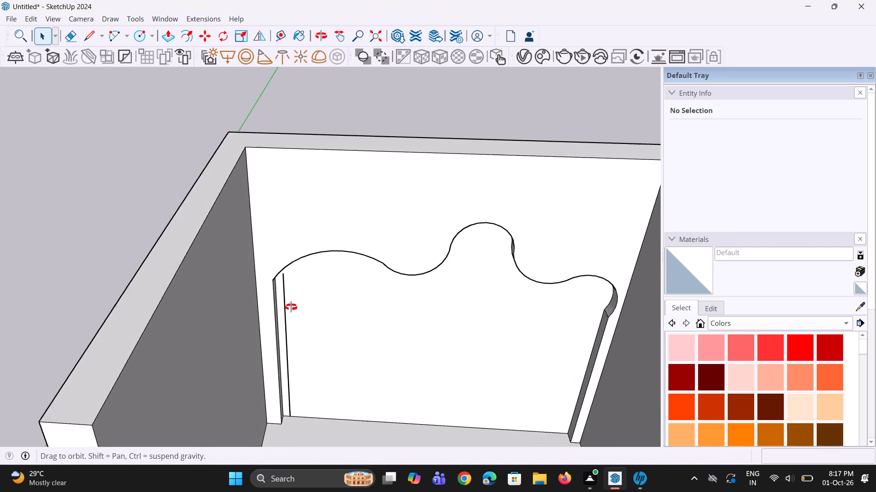
middle_click_drag(291, 307, 283, 278)
key("ctrl+z")
scroll(287, 329, "up", 4)
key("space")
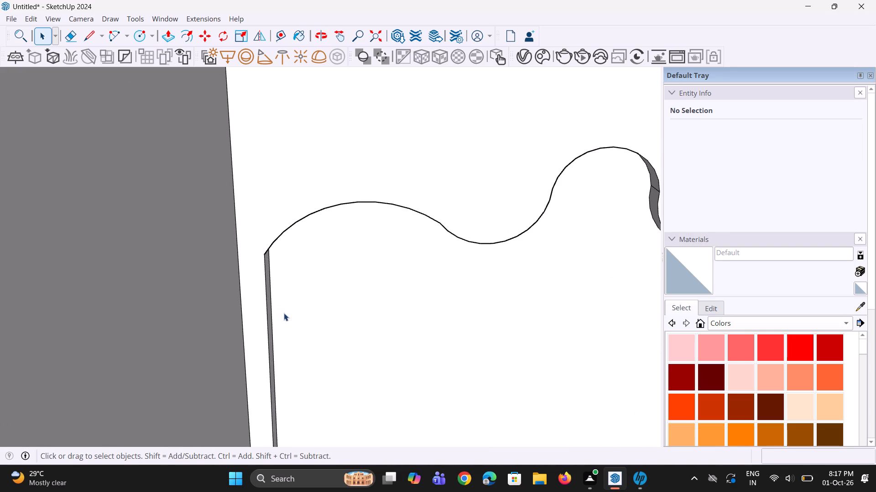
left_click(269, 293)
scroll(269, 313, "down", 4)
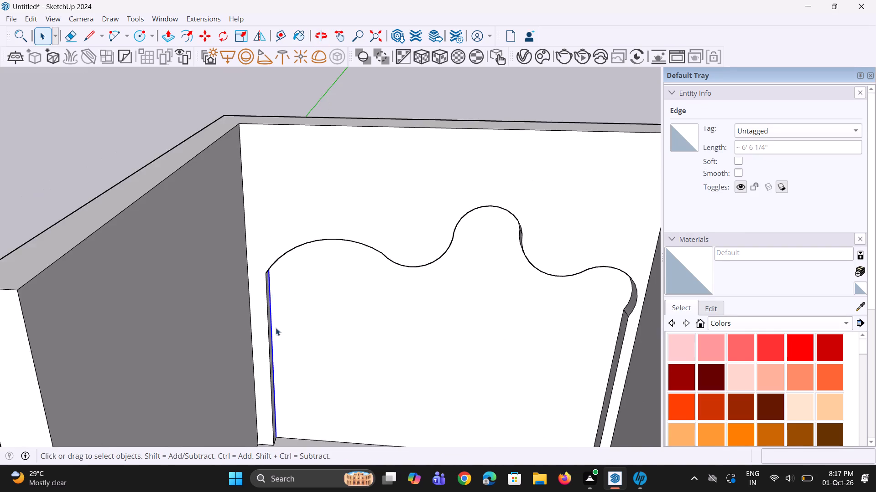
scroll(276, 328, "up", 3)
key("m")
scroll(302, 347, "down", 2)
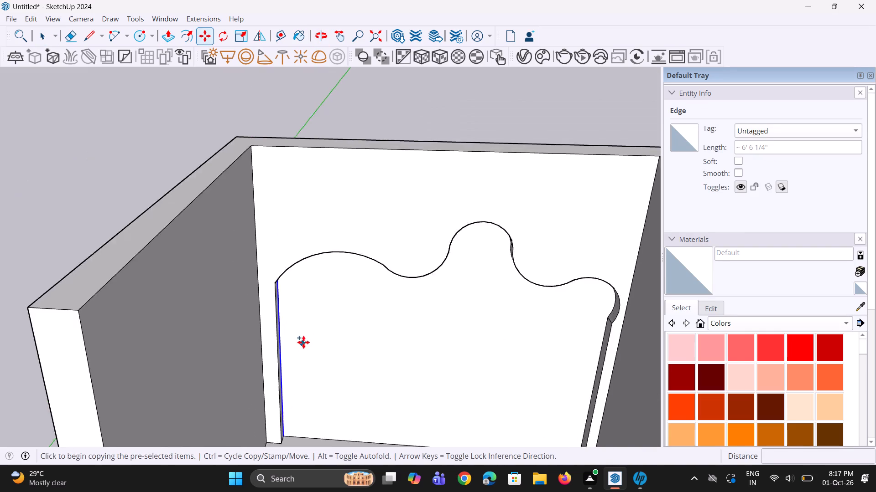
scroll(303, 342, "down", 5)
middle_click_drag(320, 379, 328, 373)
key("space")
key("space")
Draw a vertical line about 7' 1/8" tall on the recess face, from the floor edge to just below the wavy outline.
key("l")
scroll(349, 364, "down", 2)
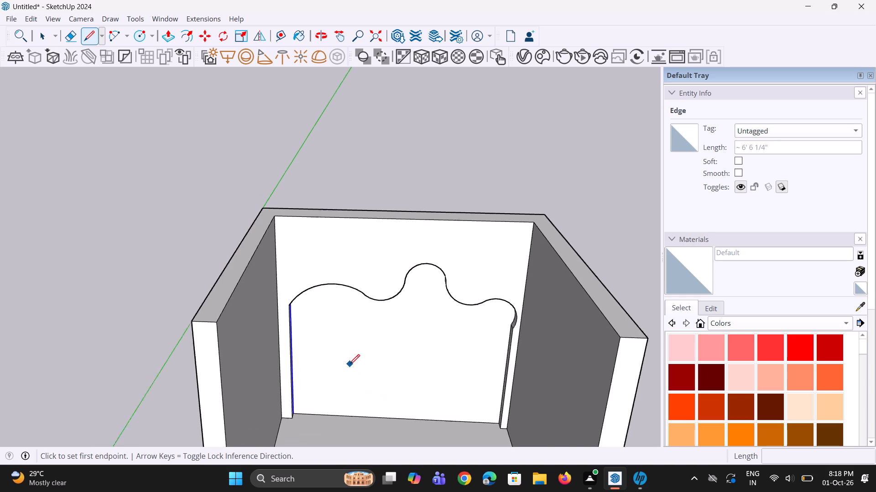
left_click(333, 409)
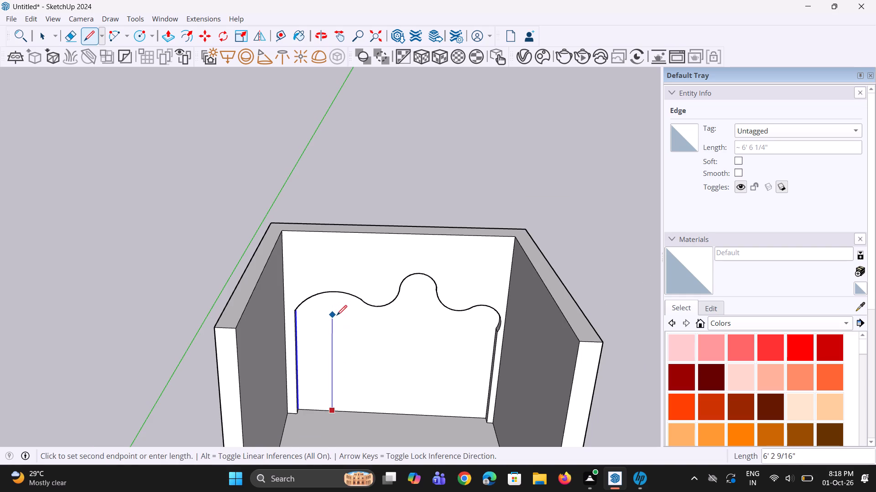
middle_click_drag(339, 314, 345, 277)
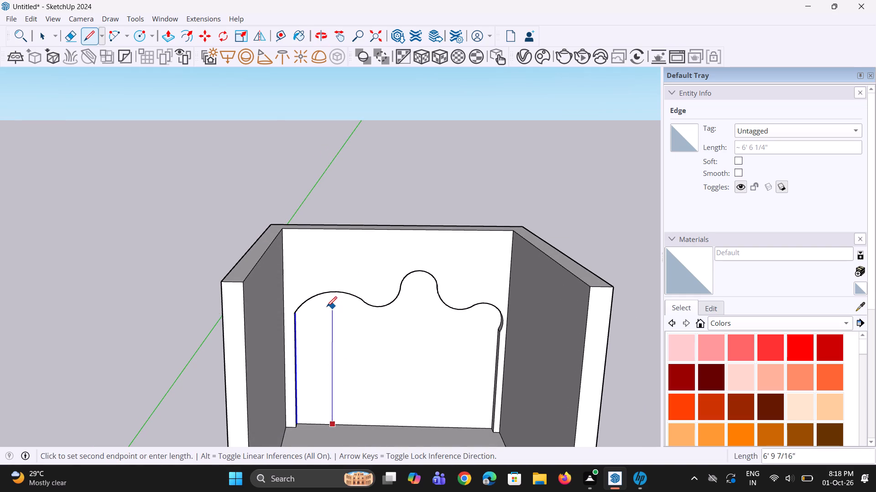
left_click(328, 302)
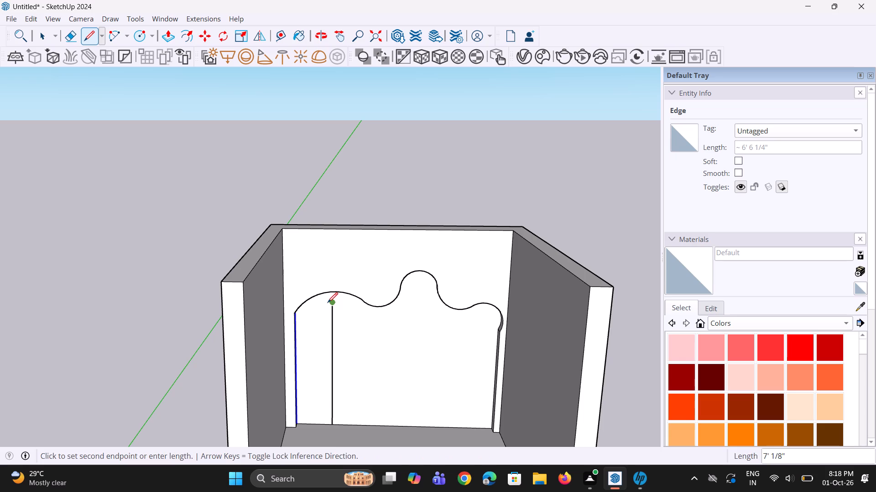
key("space")
Copy the vertical line on the recess face 2" sideways along the floor edge, toward the middle of the recess.
key("m")
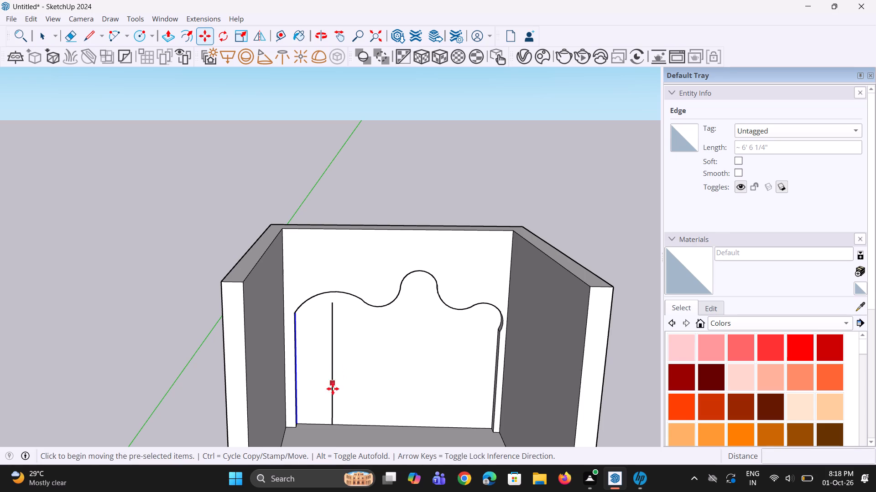
key("space")
double_click(168, 311)
scroll(320, 416, "up", 3)
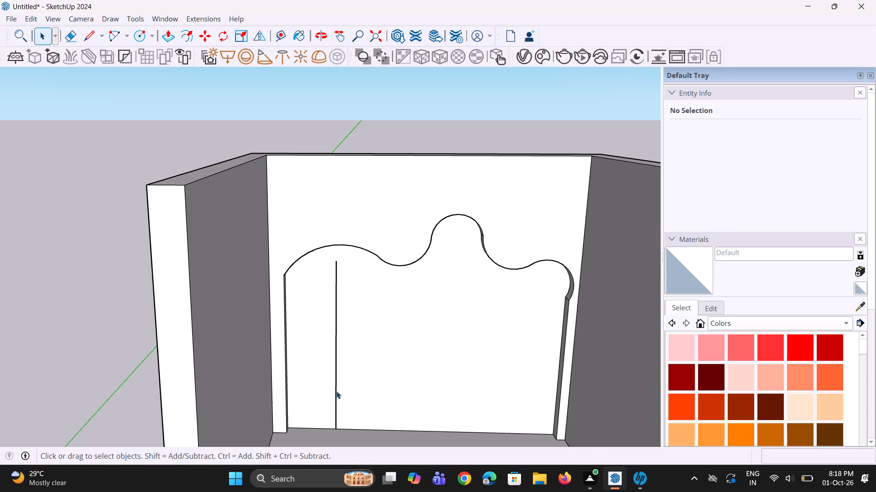
left_click(337, 391)
scroll(337, 407, "up", 1)
key("m")
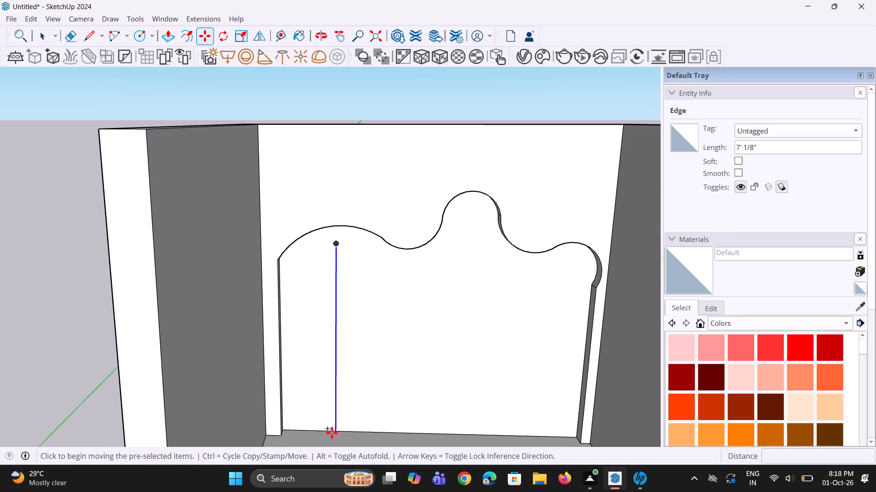
left_click(339, 432)
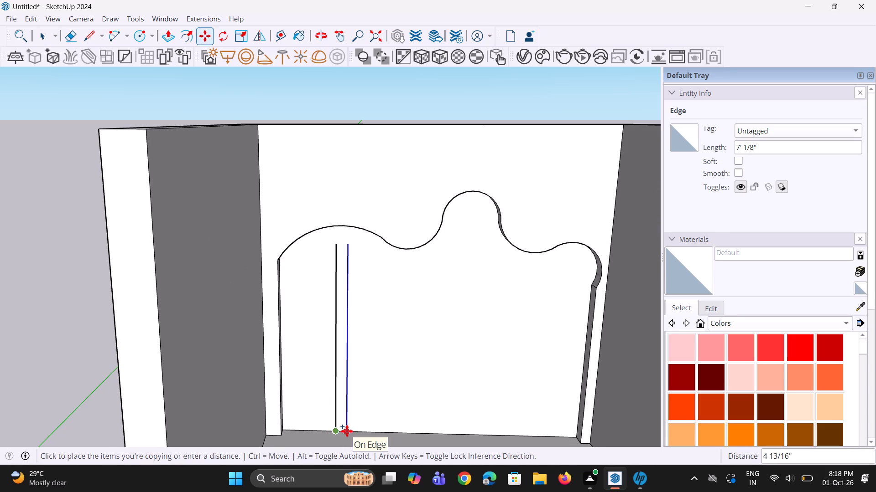
scroll(347, 431, "up", 5)
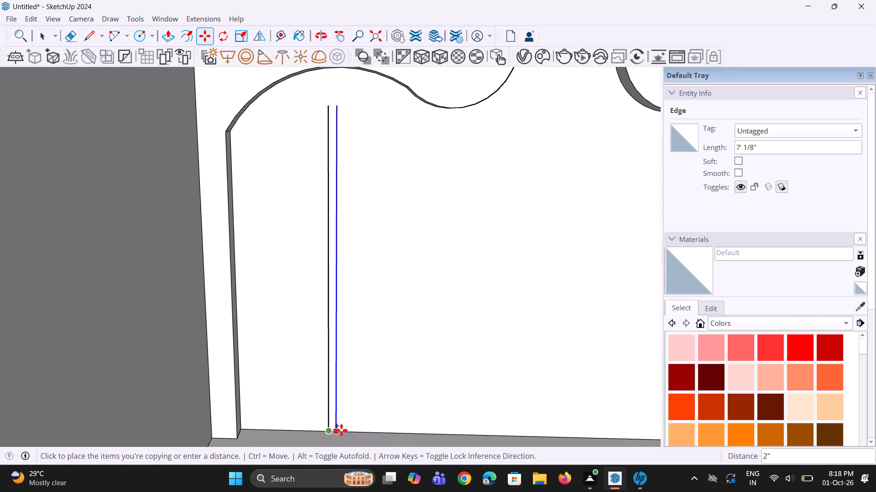
left_click(341, 429)
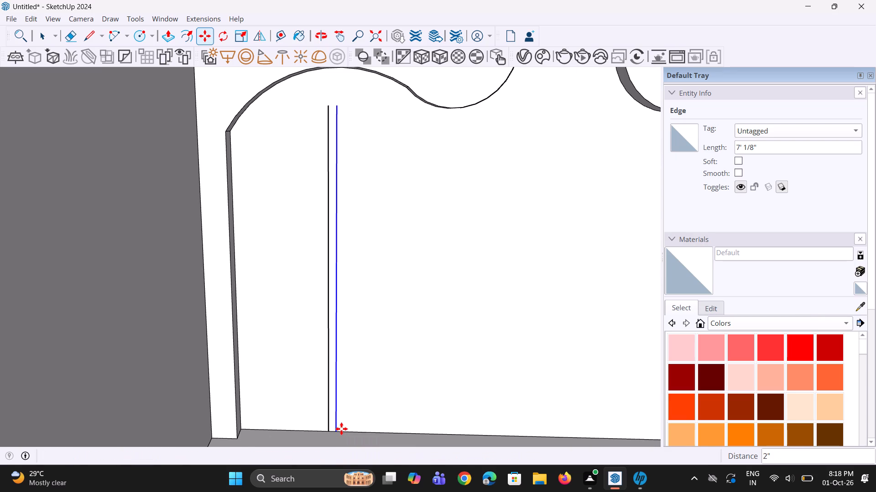
Close the strip's top by drawing a 2" edge between the upper ends of the two vertical lines.
middle_click_drag(412, 404, 412, 399)
scroll(412, 404, "down", 1)
key("l")
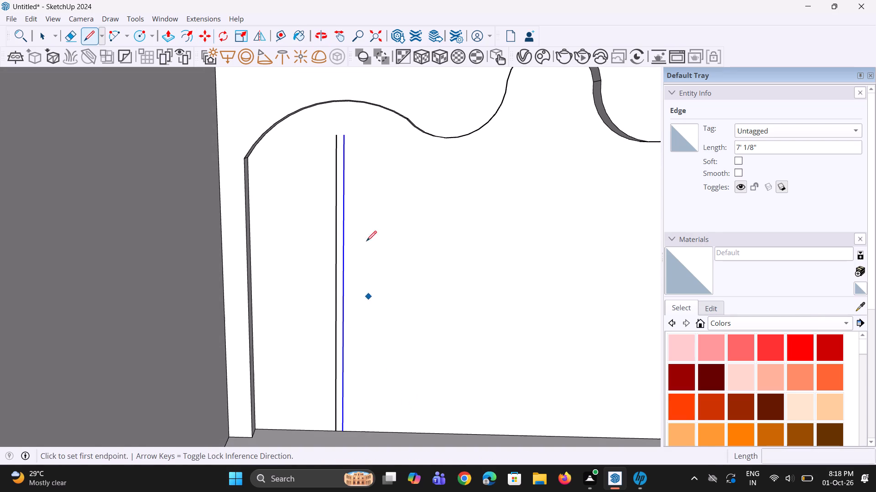
scroll(370, 154, "up", 3)
scroll(295, 115, "up", 2)
scroll(335, 131, "up", 3)
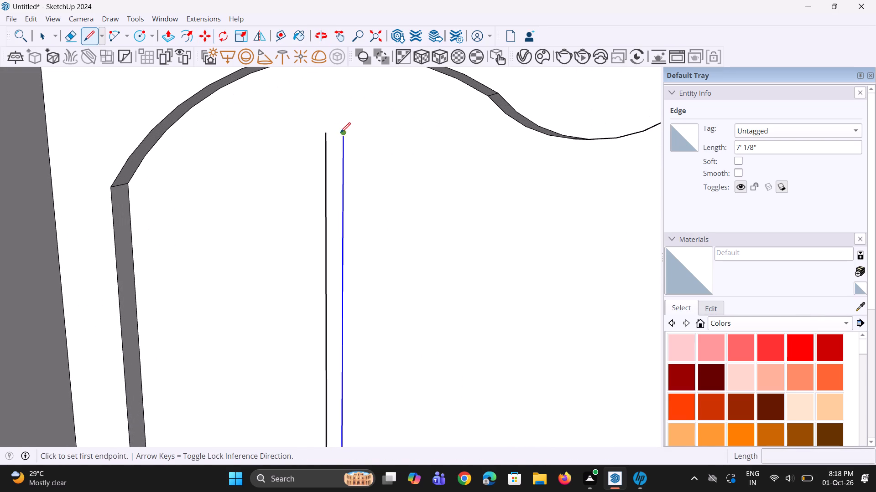
left_click(341, 133)
left_click(331, 133)
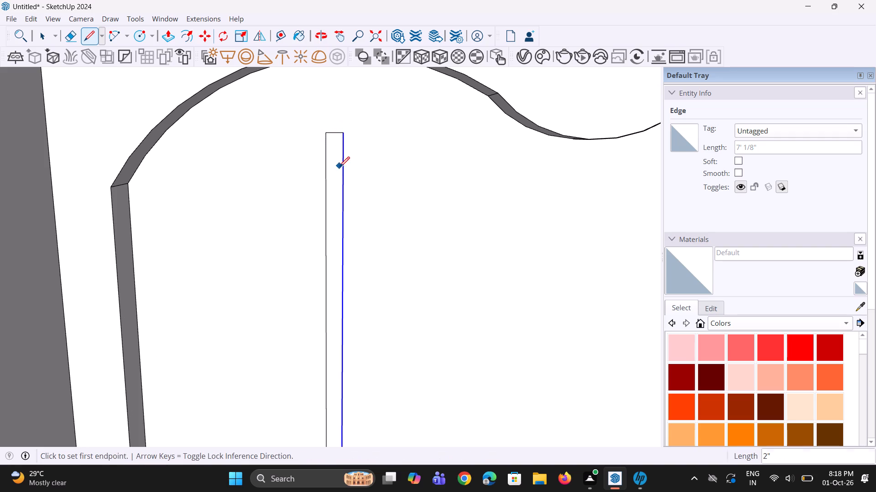
Pull the narrow strip face 3" out from the recess face.
key("space")
key("space")
left_click(339, 169)
key("p")
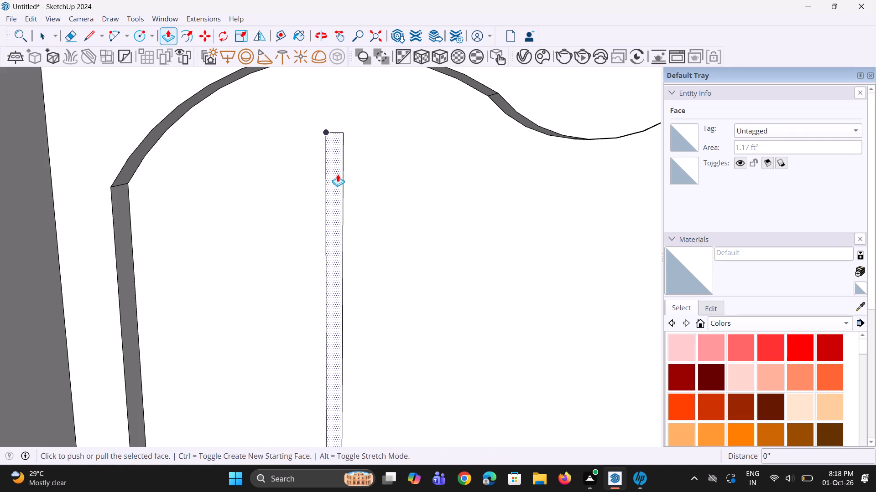
left_click(338, 174)
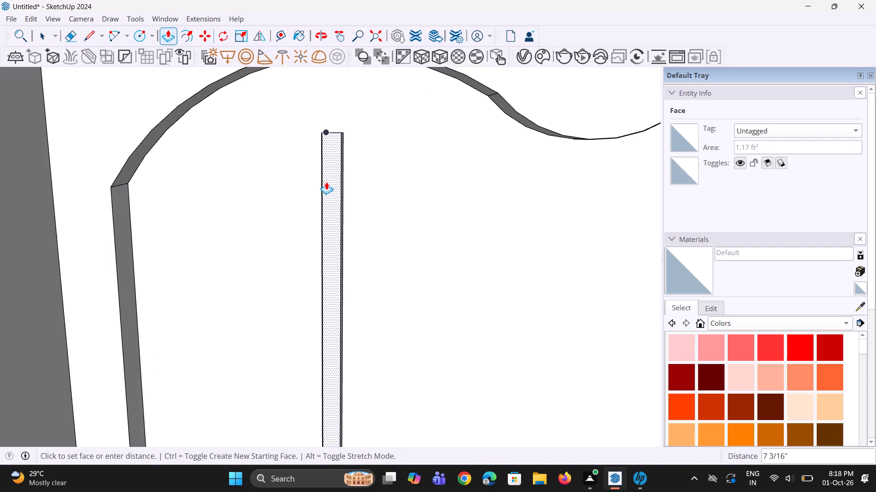
type("3\"")
key("Return")
Group the raised strip's front, two side and top faces.
middle_click_drag(381, 208, 366, 210)
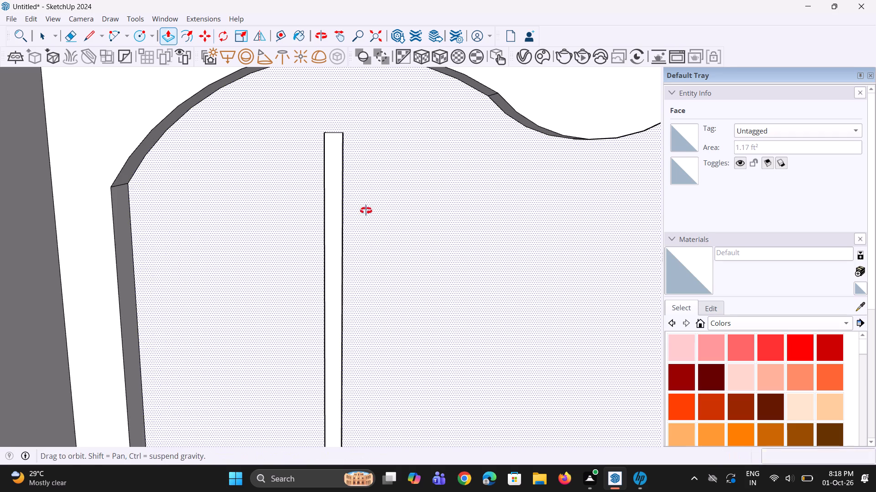
middle_click_drag(366, 210, 233, 228)
scroll(379, 210, "down", 5)
middle_click_drag(342, 216, 394, 211)
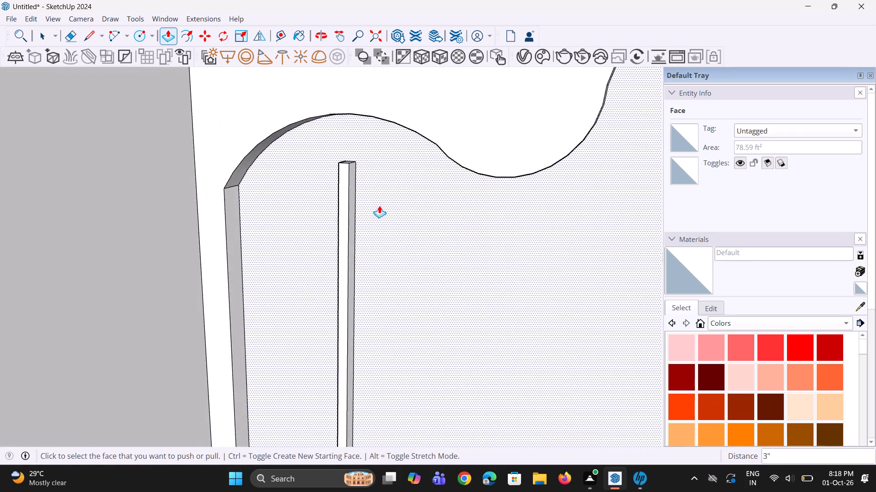
scroll(378, 205, "down", 4)
scroll(353, 212, "up", 3)
key("space")
key("space")
left_click(354, 221)
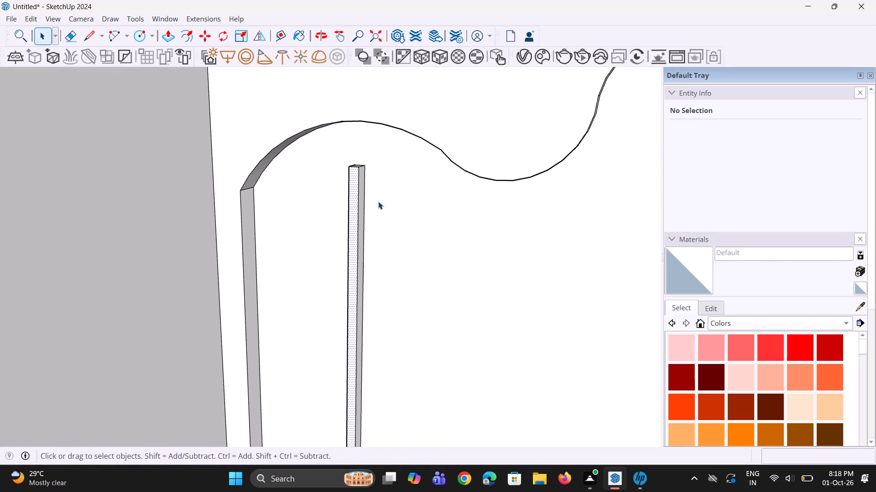
scroll(378, 198, "up", 6)
left_click(360, 196, "ctrl")
scroll(350, 247, "down", 4)
middle_click_drag(342, 230, 342, 251)
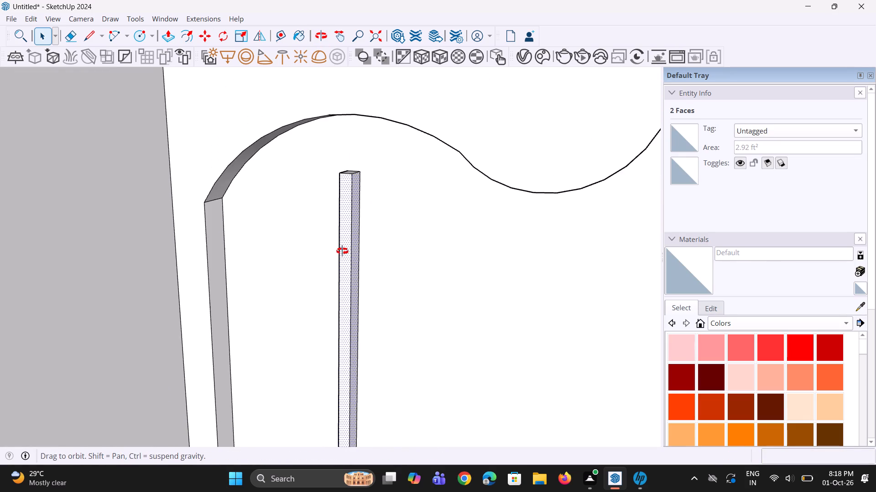
middle_click_drag(342, 251, 556, 205)
scroll(218, 249, "down", 1)
middle_click_drag(181, 254, 133, 255)
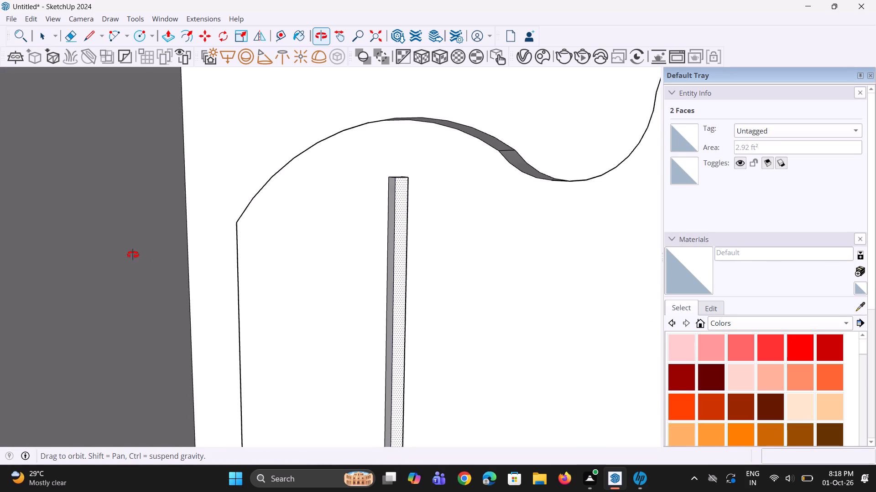
middle_click_drag(133, 255, 134, 255)
scroll(177, 252, "down", 3)
middle_click_drag(263, 279, 255, 267)
scroll(340, 277, "up", 3)
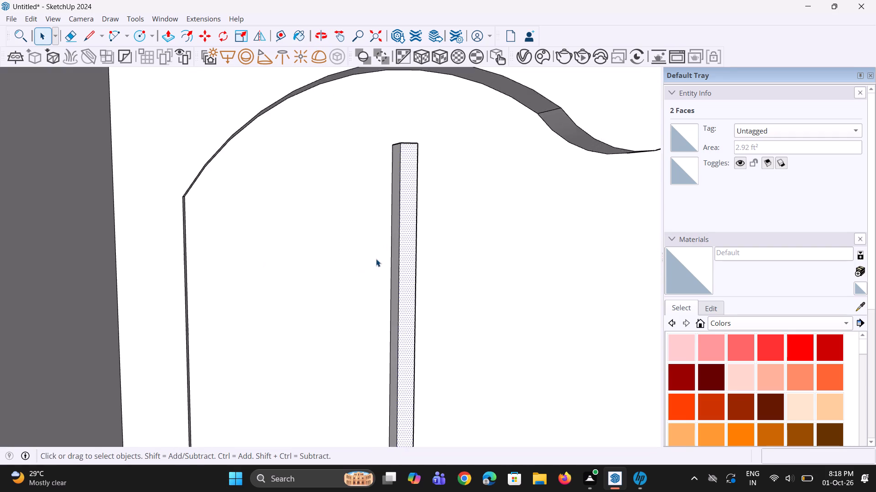
scroll(376, 259, "up", 5)
left_click(401, 244, "ctrl")
scroll(393, 291, "down", 5)
middle_click_drag(412, 228, 407, 299)
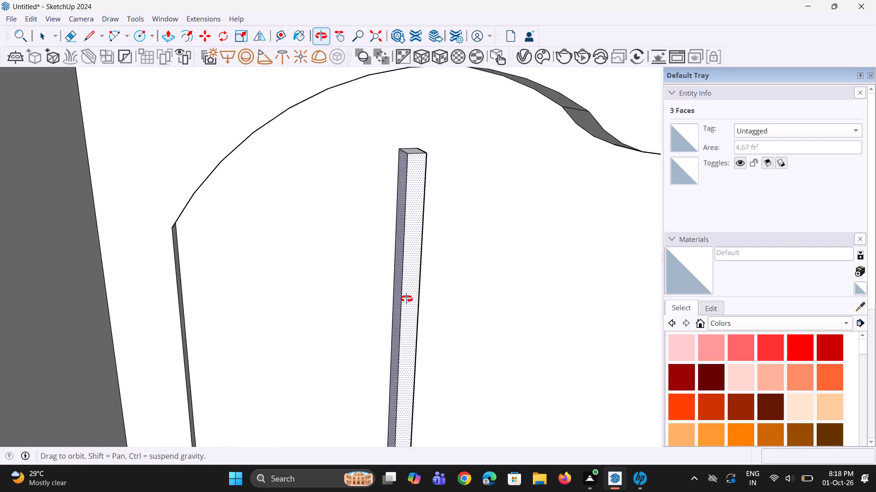
middle_click_drag(407, 299, 394, 346)
middle_click_drag(394, 338, 397, 327)
scroll(404, 169, "up", 3)
left_click(417, 161, "ctrl")
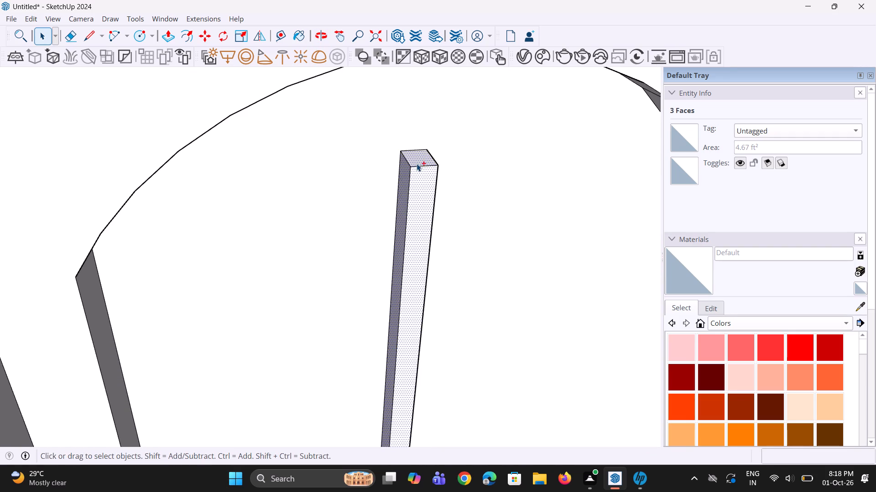
right_click(420, 202)
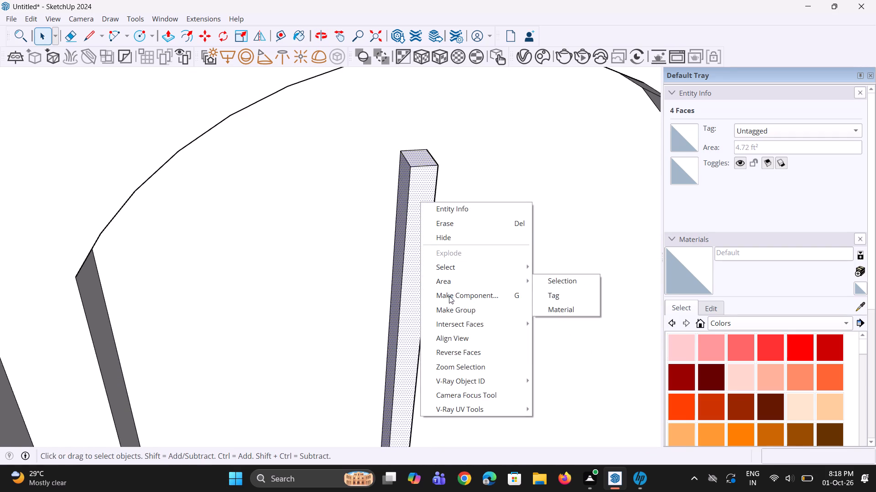
left_click(453, 313)
Move the strip group by its bottom front corner about 1' 11 1/2" along the floor, against the recess's left side.
scroll(395, 171, "down", 14)
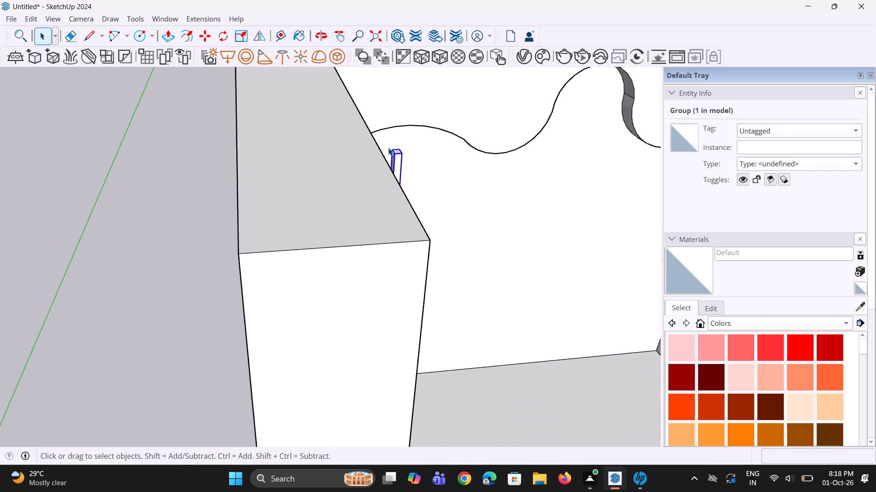
scroll(388, 148, "down", 1)
middle_click_drag(416, 200, 355, 156)
scroll(420, 341, "down", 2)
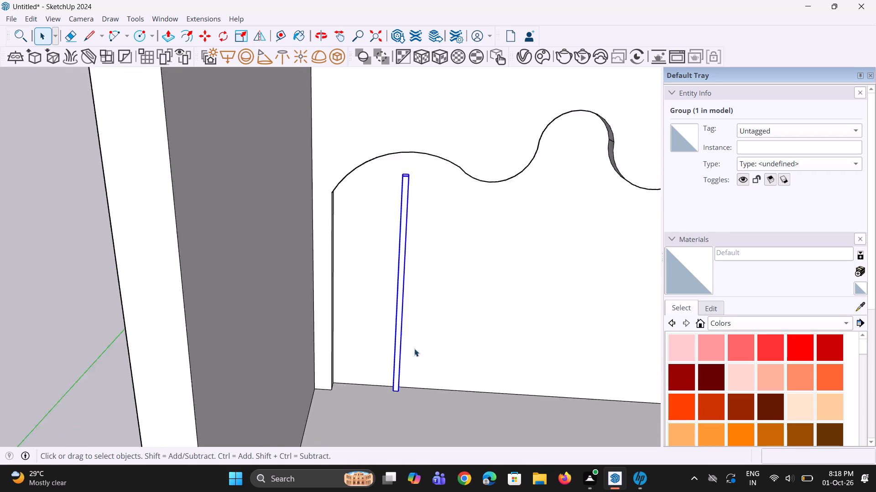
scroll(414, 348, "down", 3)
middle_click_drag(403, 384, 401, 367)
scroll(392, 409, "up", 6)
key("m")
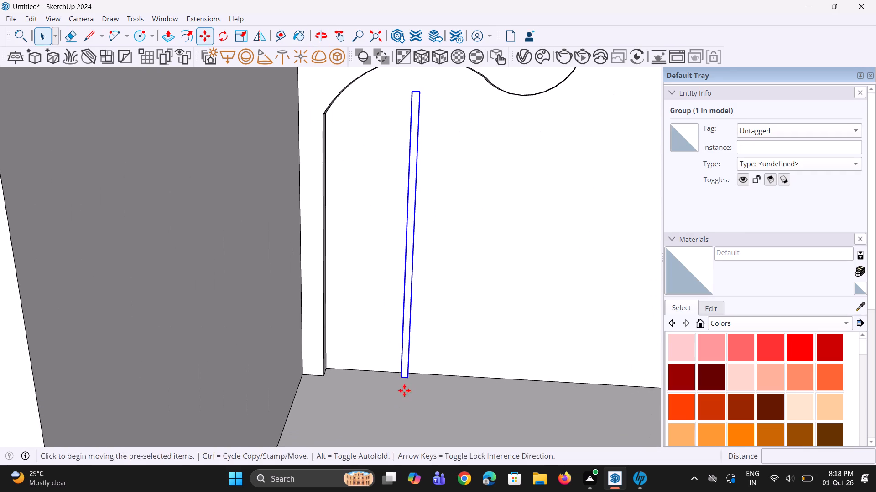
middle_click_drag(410, 392, 437, 379)
scroll(404, 388, "up", 7)
middle_click_drag(389, 376, 423, 364)
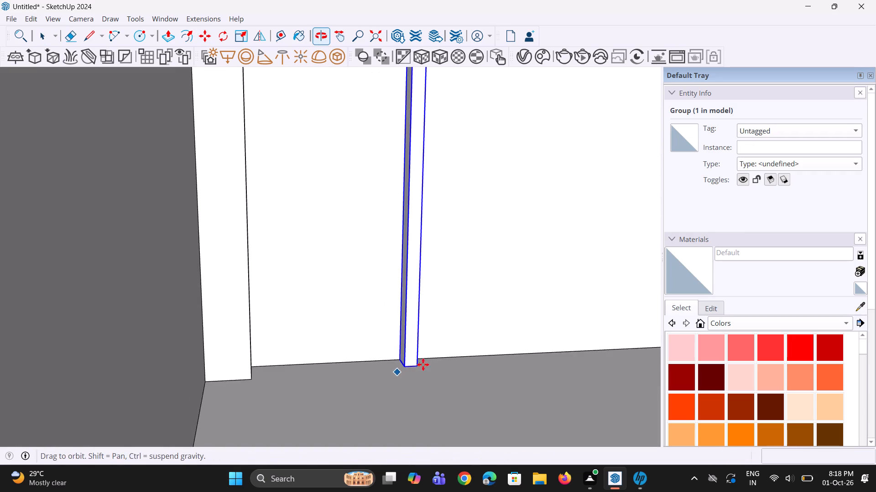
middle_click_drag(421, 366, 407, 372)
left_click(403, 369)
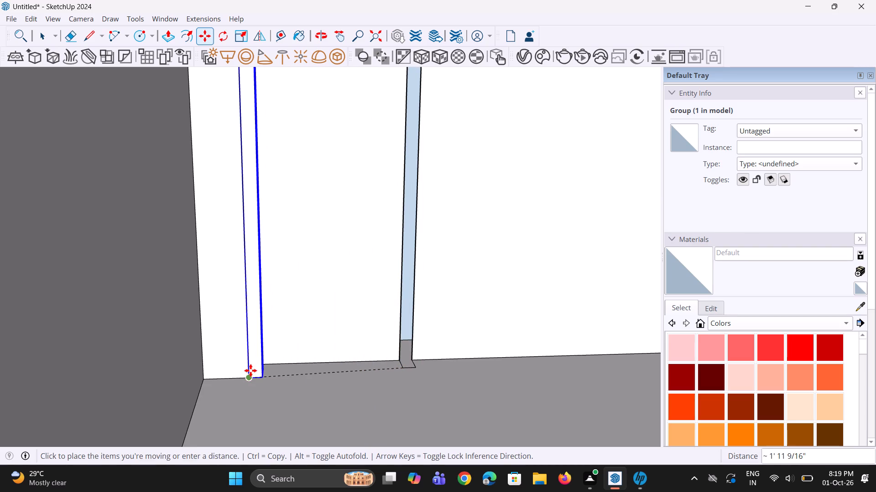
middle_click_drag(256, 373, 187, 377)
middle_click(187, 377)
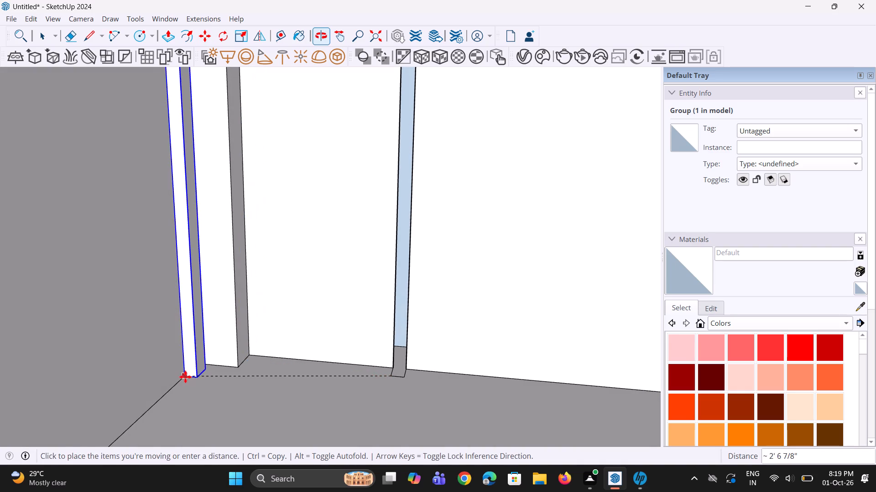
scroll(246, 367, "up", 1)
left_click(247, 368)
key("space")
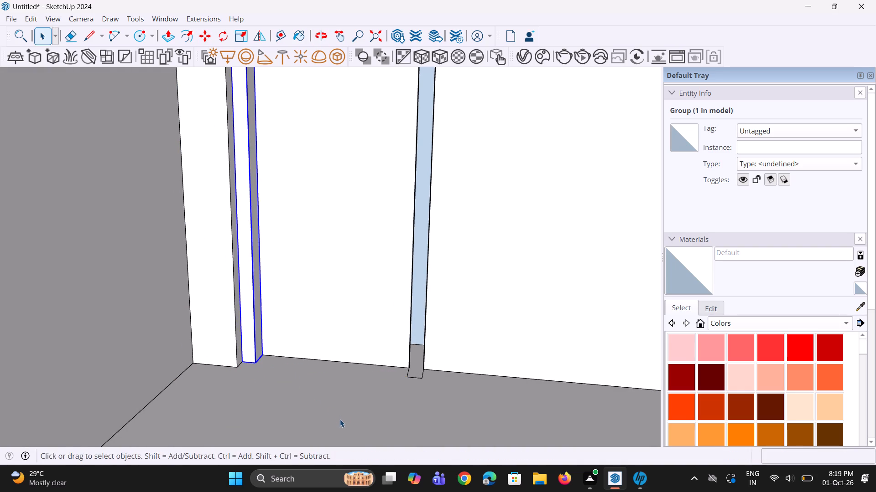
Cover the opening left in the recess face with a 2" by 7' 1/8" rectangle.
key("r")
middle_click_drag(341, 425, 373, 416)
scroll(373, 416, "down", 8)
scroll(387, 376, "down", 4)
scroll(405, 203, "up", 5)
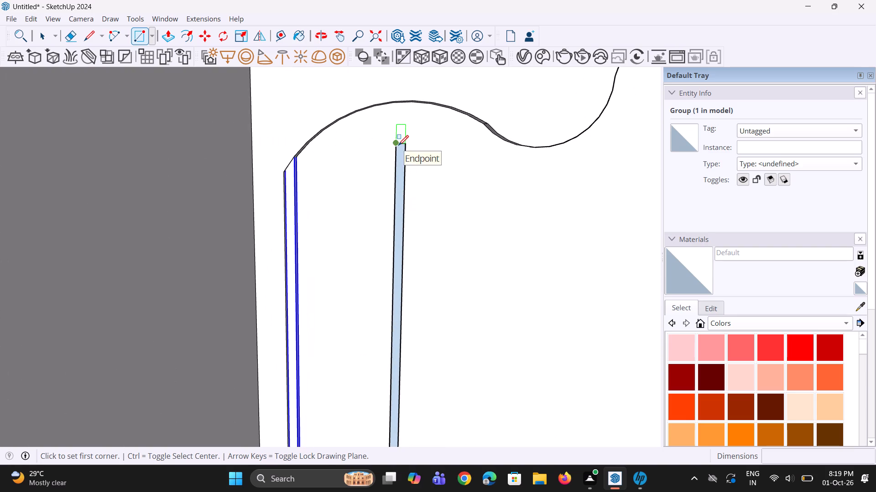
left_click(398, 145)
left_click(403, 145)
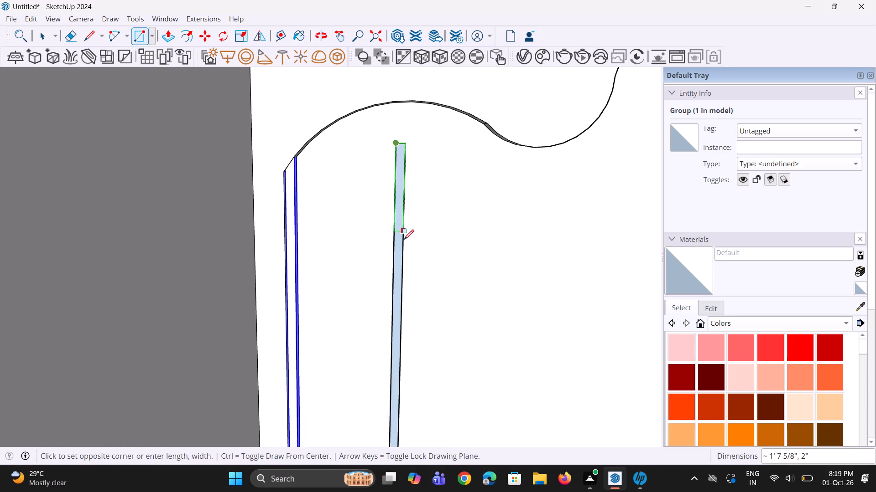
scroll(399, 262, "down", 3)
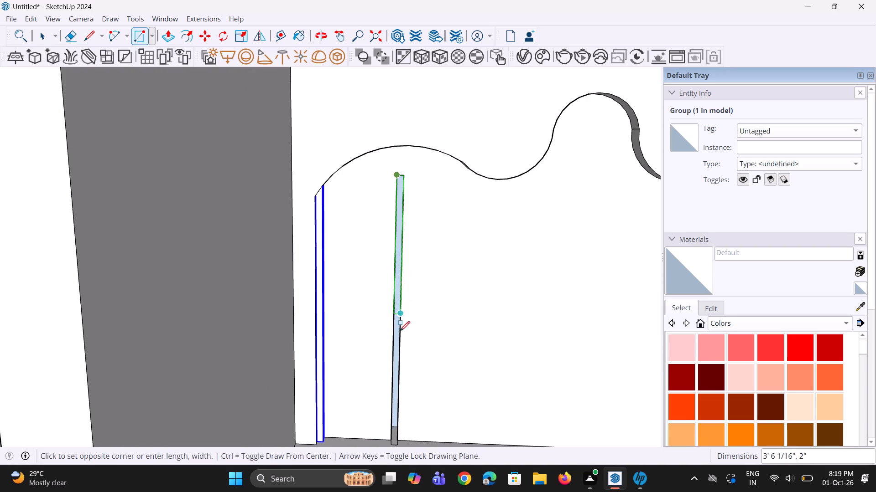
left_click(389, 438)
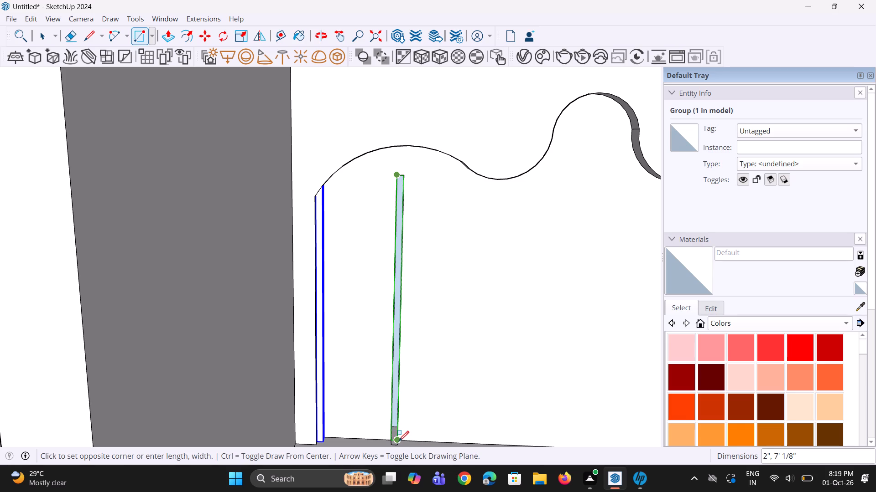
left_click(399, 441)
middle_click_drag(394, 433, 389, 418)
scroll(386, 402, "down", 5)
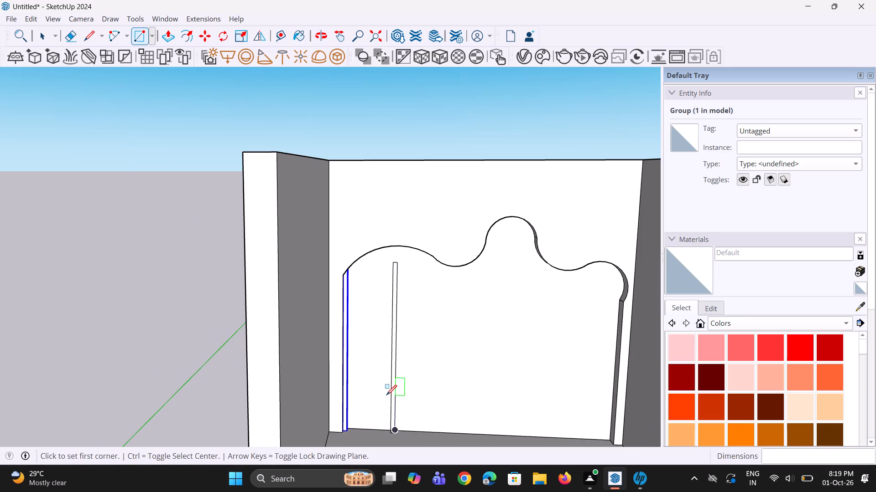
Erase the covering rectangle's two vertical edges and its top edge from the recess face.
key("space")
key("e")
scroll(392, 391, "up", 2)
left_click(391, 386)
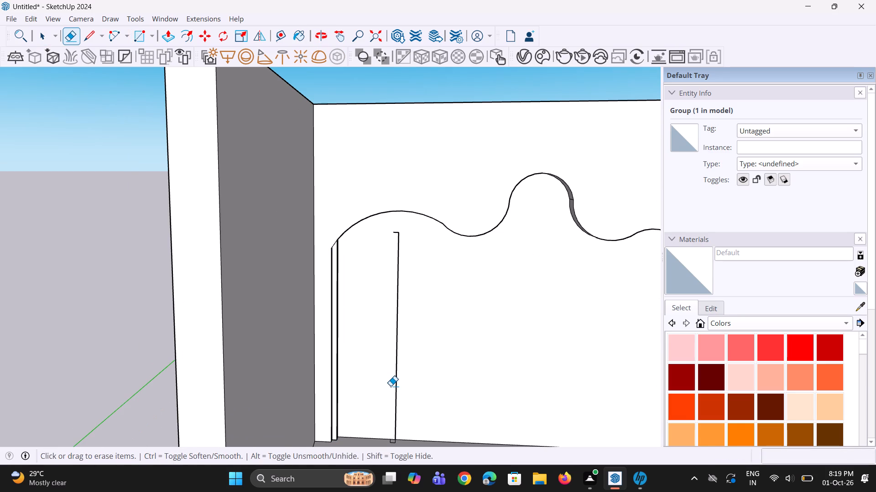
left_click(396, 388)
scroll(393, 334, "up", 1)
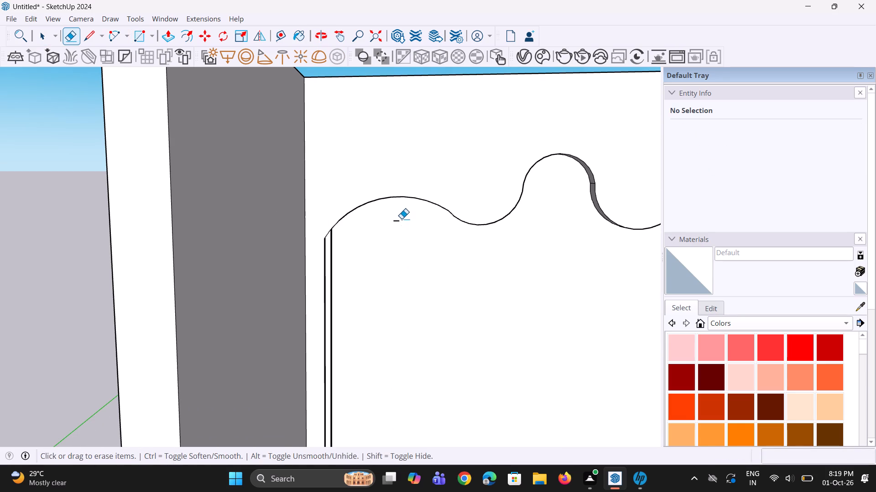
left_click(397, 221)
scroll(398, 231, "down", 5)
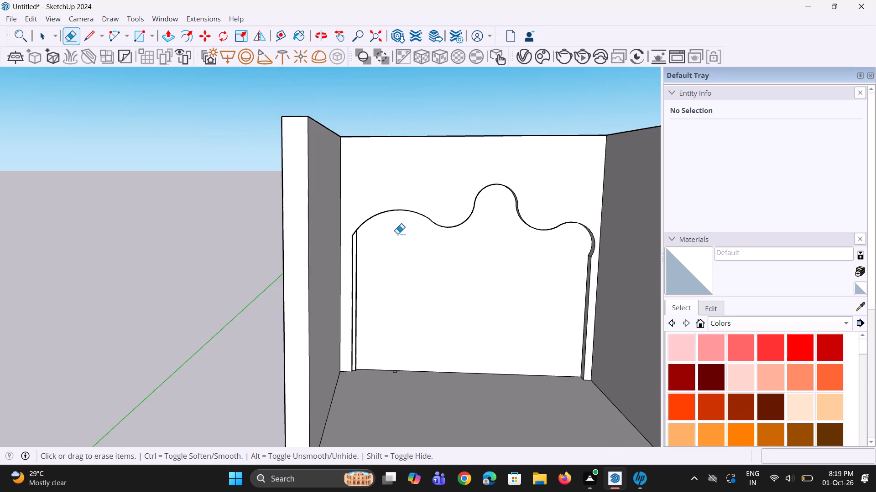
Erase the three remaining edges of the small leftover rectangle on the floor along the recess base.
scroll(397, 234, "down", 2)
scroll(406, 326, "up", 8)
middle_click_drag(391, 368, 392, 400)
scroll(391, 340, "up", 5)
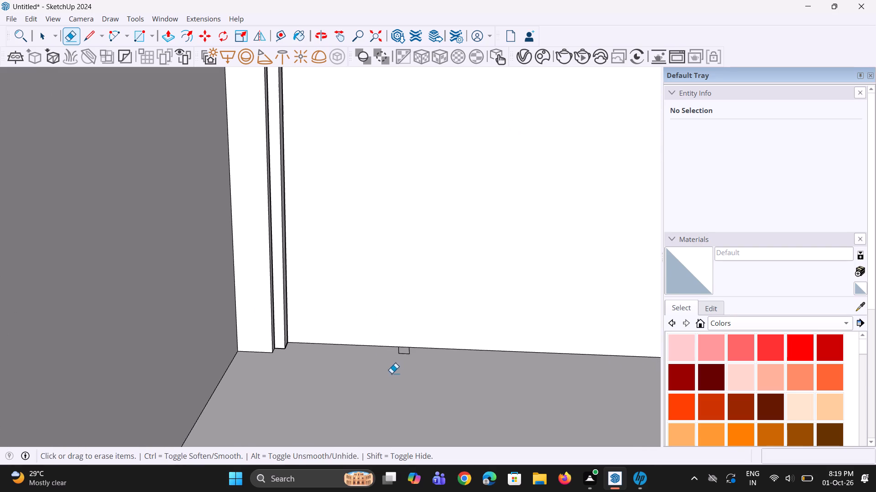
scroll(391, 373, "up", 2)
left_click(404, 354)
left_click(400, 349)
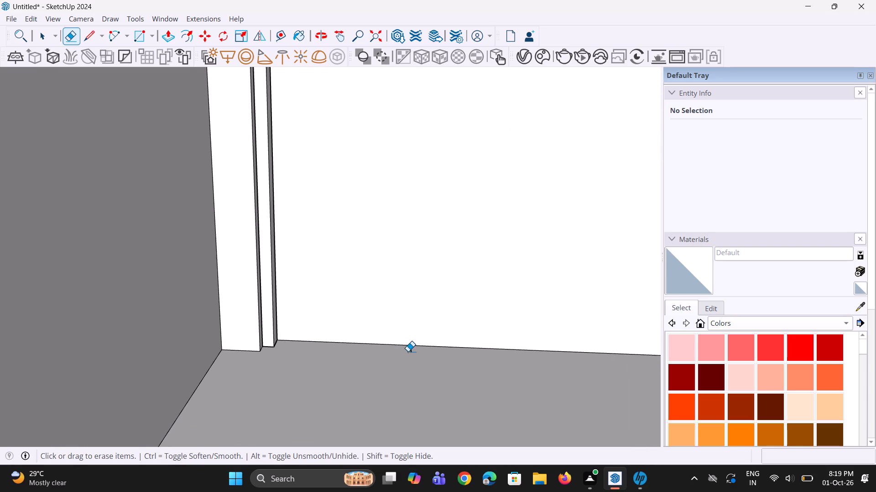
left_click(411, 352)
scroll(399, 400, "down", 10)
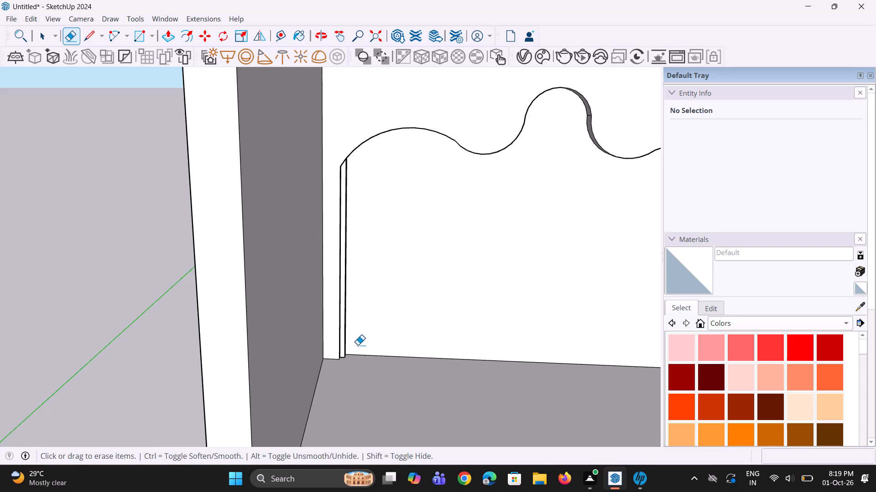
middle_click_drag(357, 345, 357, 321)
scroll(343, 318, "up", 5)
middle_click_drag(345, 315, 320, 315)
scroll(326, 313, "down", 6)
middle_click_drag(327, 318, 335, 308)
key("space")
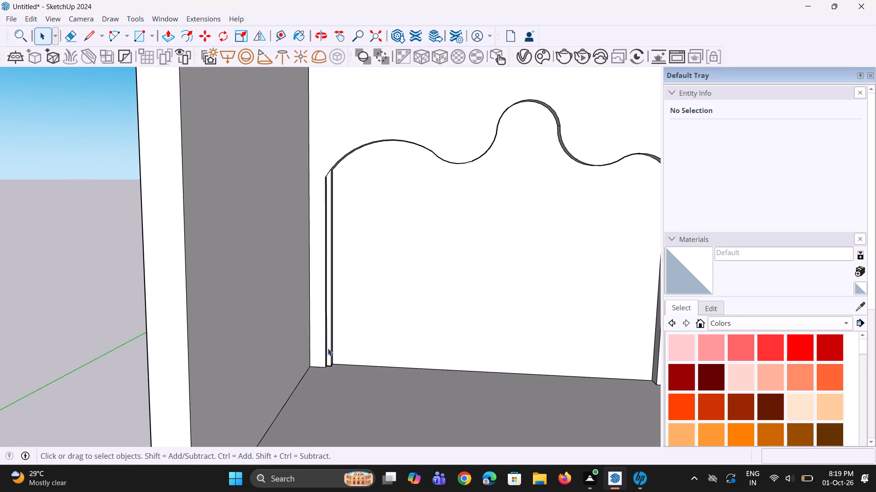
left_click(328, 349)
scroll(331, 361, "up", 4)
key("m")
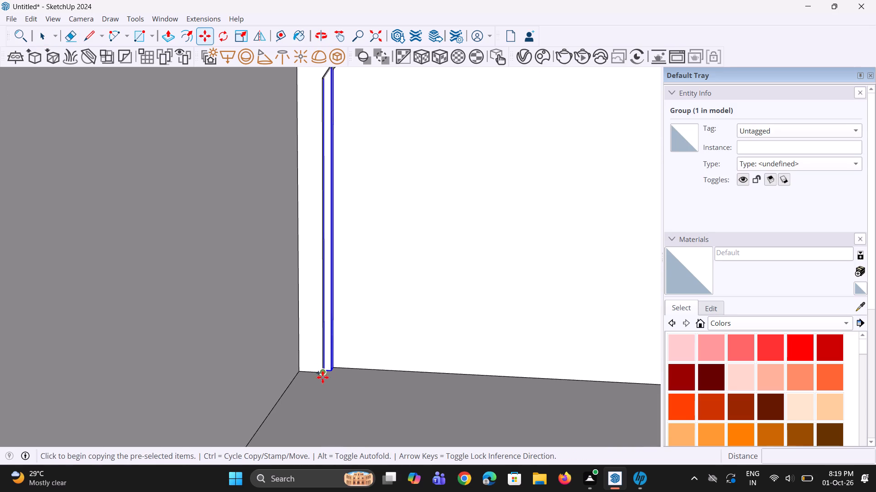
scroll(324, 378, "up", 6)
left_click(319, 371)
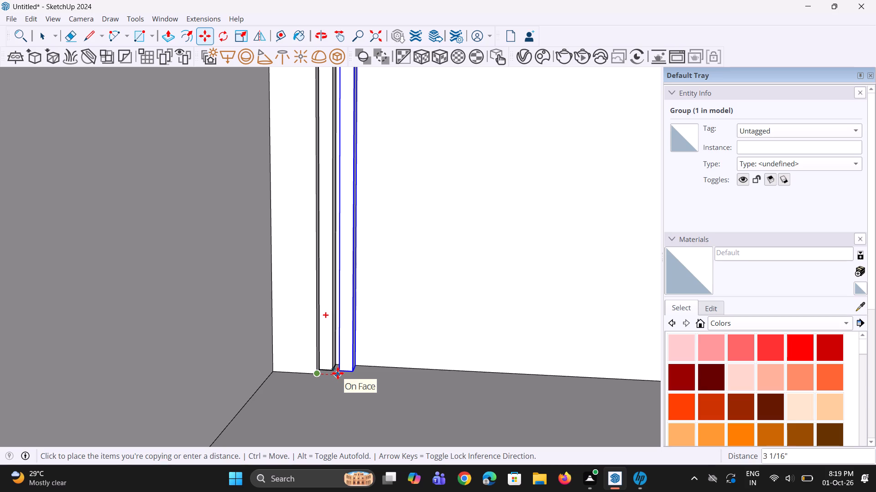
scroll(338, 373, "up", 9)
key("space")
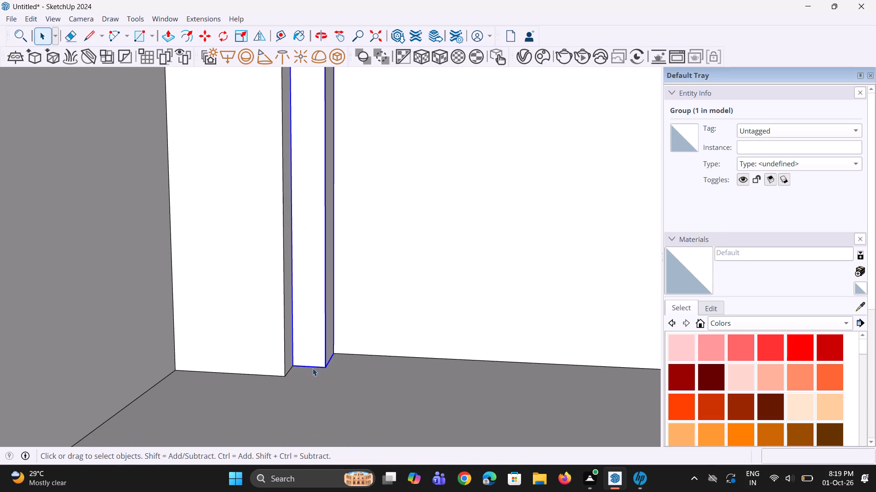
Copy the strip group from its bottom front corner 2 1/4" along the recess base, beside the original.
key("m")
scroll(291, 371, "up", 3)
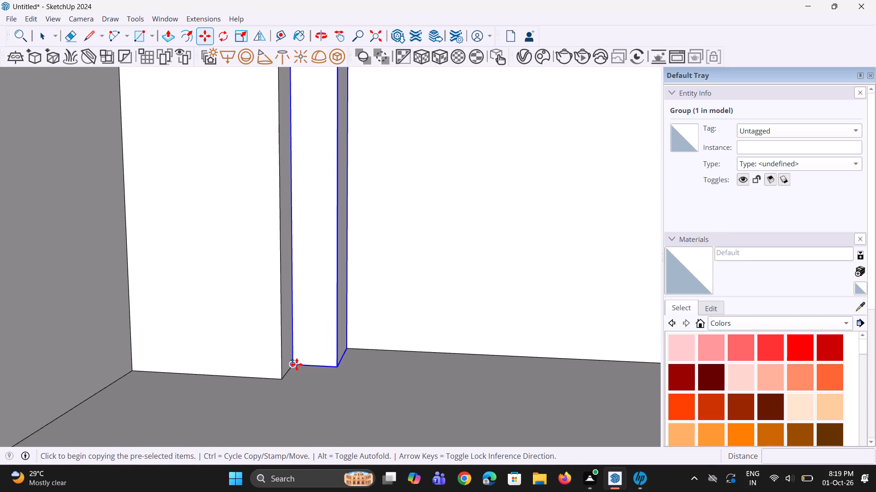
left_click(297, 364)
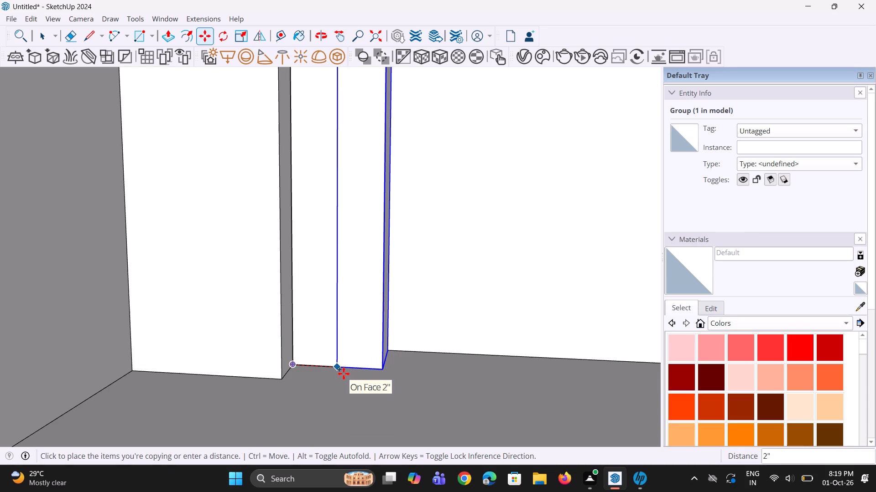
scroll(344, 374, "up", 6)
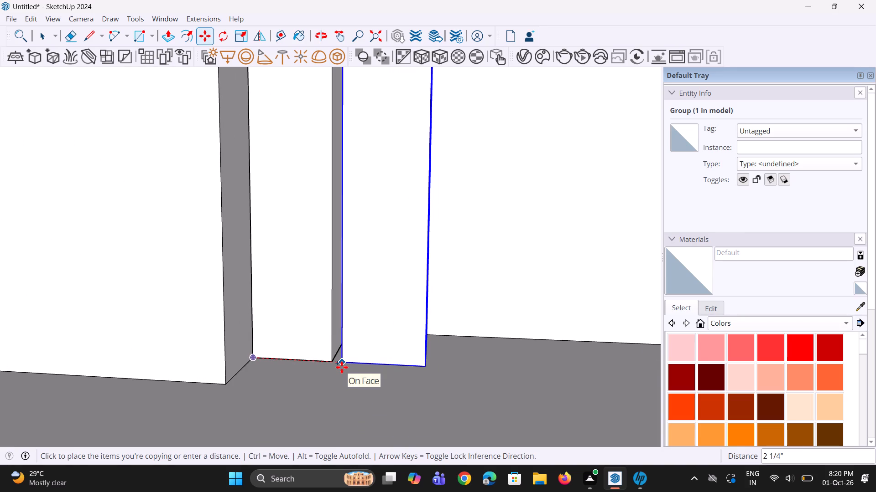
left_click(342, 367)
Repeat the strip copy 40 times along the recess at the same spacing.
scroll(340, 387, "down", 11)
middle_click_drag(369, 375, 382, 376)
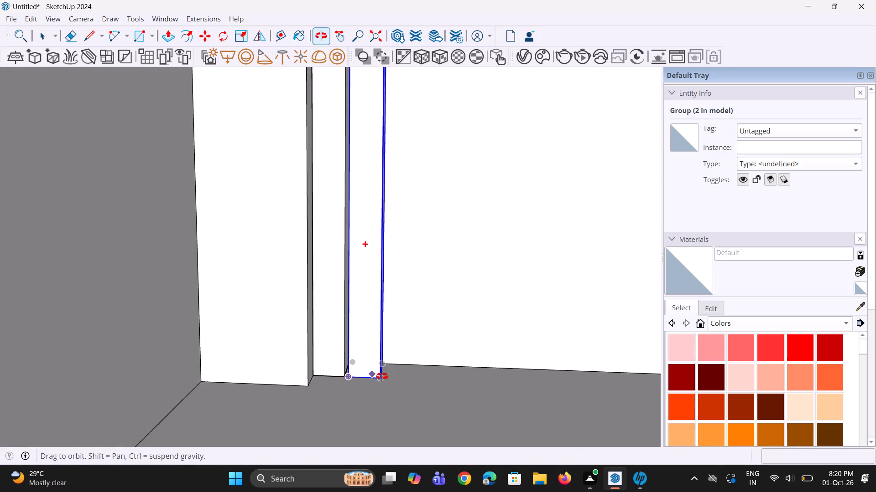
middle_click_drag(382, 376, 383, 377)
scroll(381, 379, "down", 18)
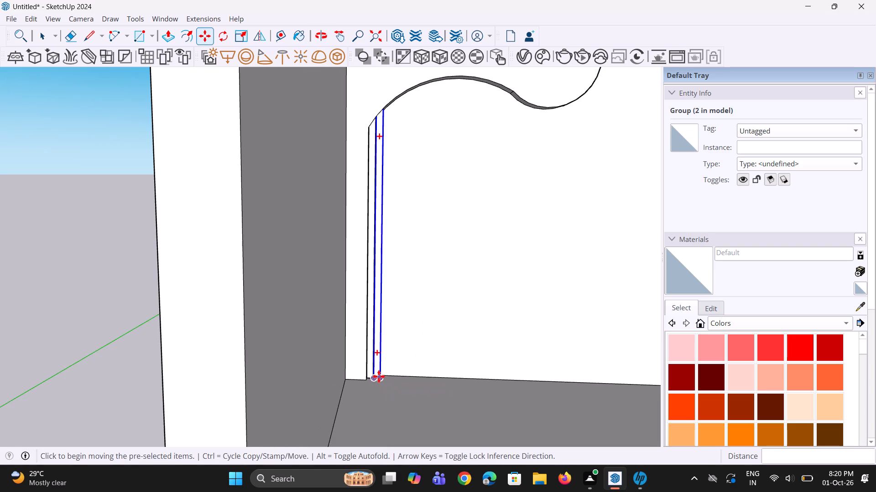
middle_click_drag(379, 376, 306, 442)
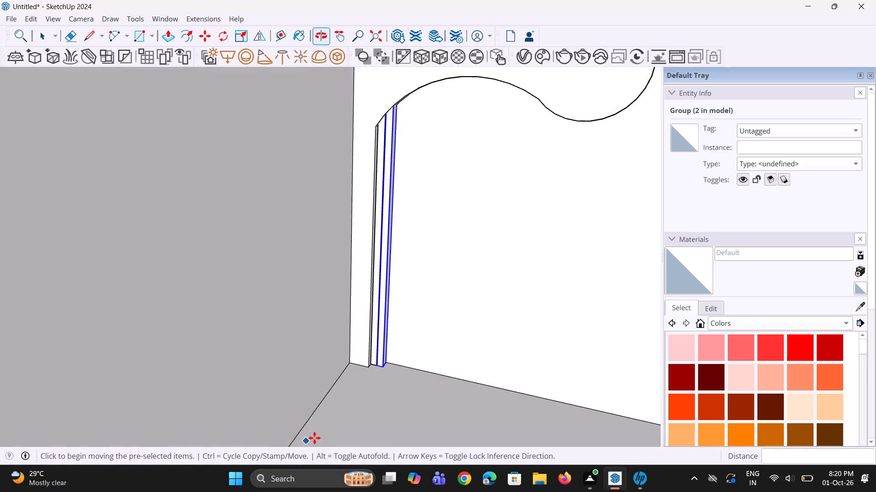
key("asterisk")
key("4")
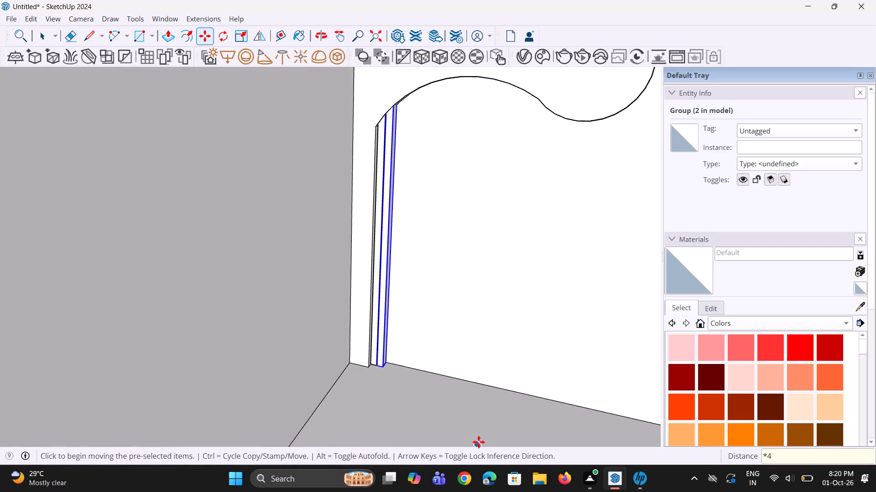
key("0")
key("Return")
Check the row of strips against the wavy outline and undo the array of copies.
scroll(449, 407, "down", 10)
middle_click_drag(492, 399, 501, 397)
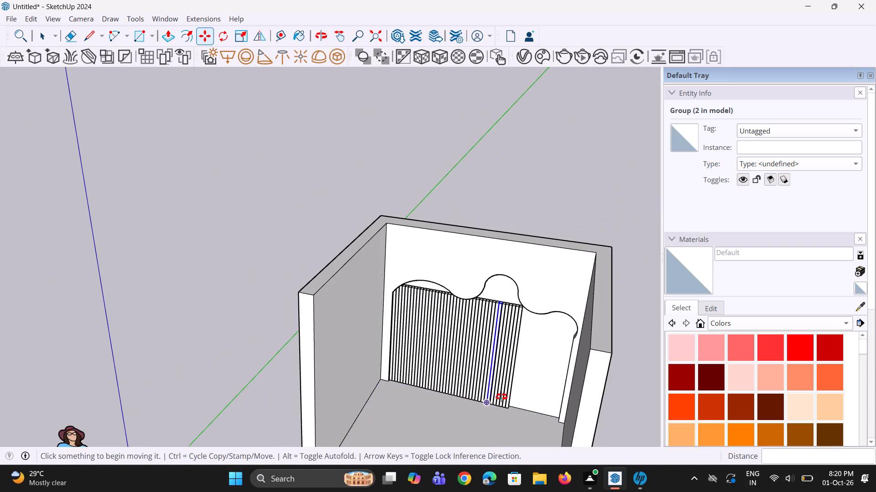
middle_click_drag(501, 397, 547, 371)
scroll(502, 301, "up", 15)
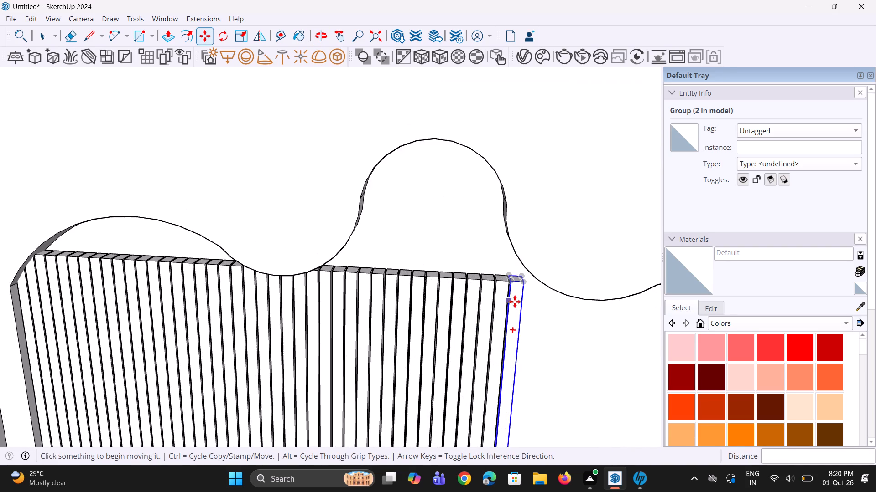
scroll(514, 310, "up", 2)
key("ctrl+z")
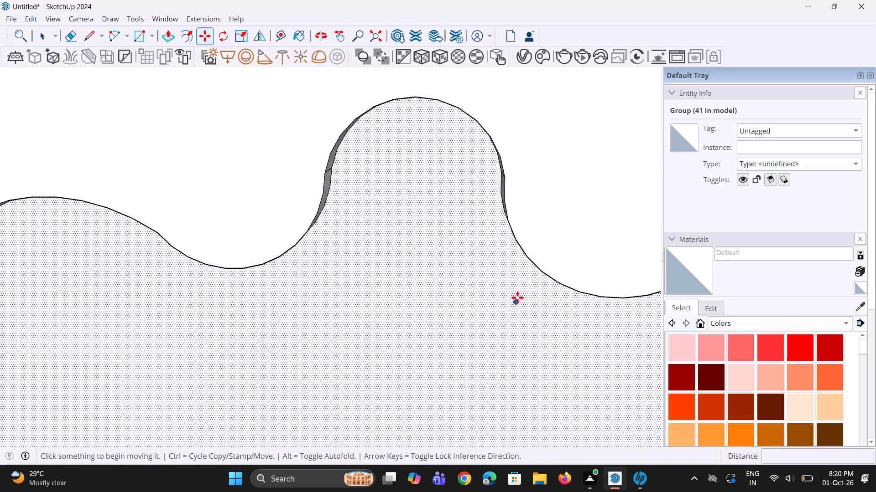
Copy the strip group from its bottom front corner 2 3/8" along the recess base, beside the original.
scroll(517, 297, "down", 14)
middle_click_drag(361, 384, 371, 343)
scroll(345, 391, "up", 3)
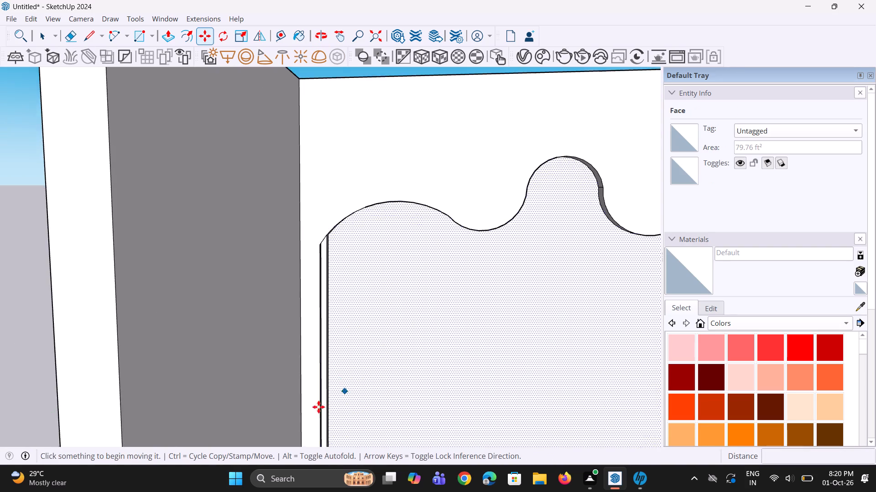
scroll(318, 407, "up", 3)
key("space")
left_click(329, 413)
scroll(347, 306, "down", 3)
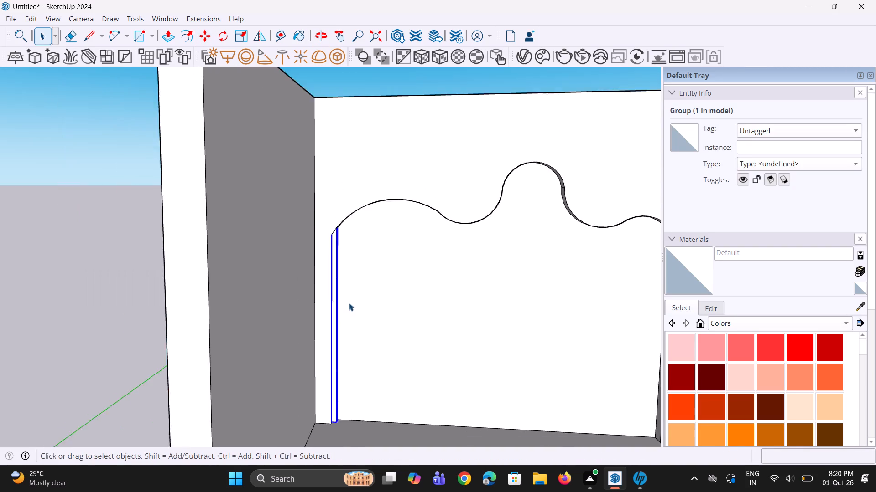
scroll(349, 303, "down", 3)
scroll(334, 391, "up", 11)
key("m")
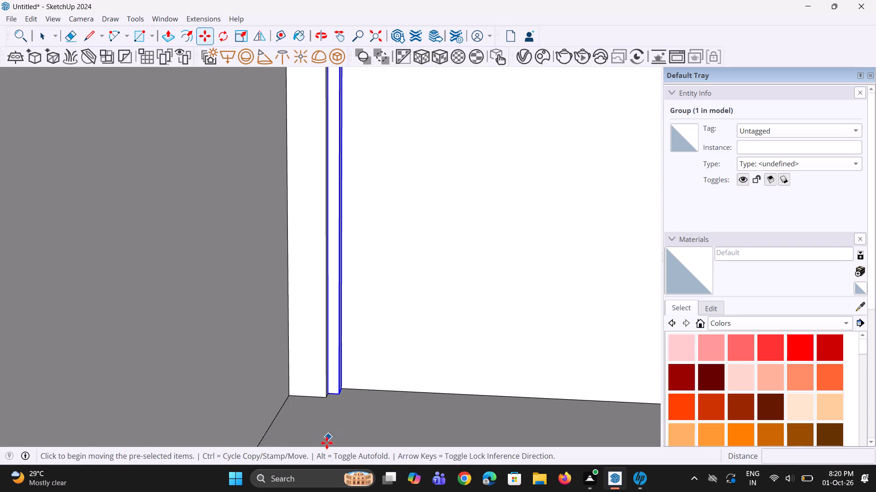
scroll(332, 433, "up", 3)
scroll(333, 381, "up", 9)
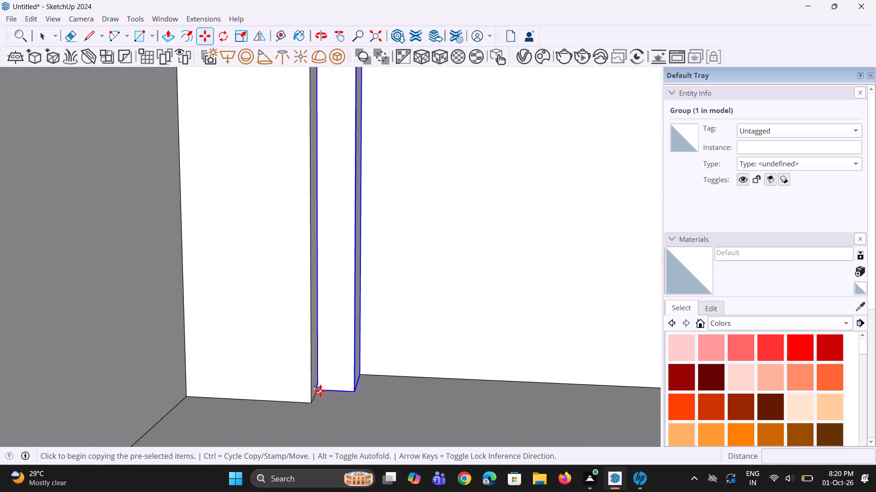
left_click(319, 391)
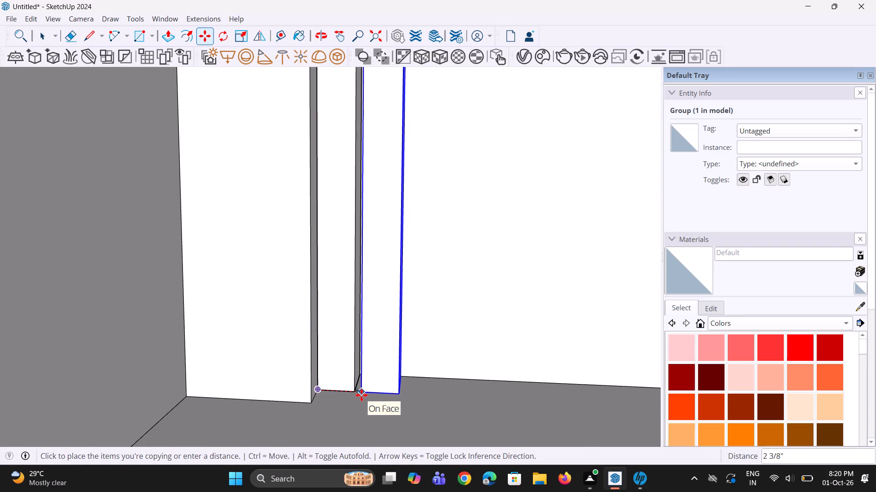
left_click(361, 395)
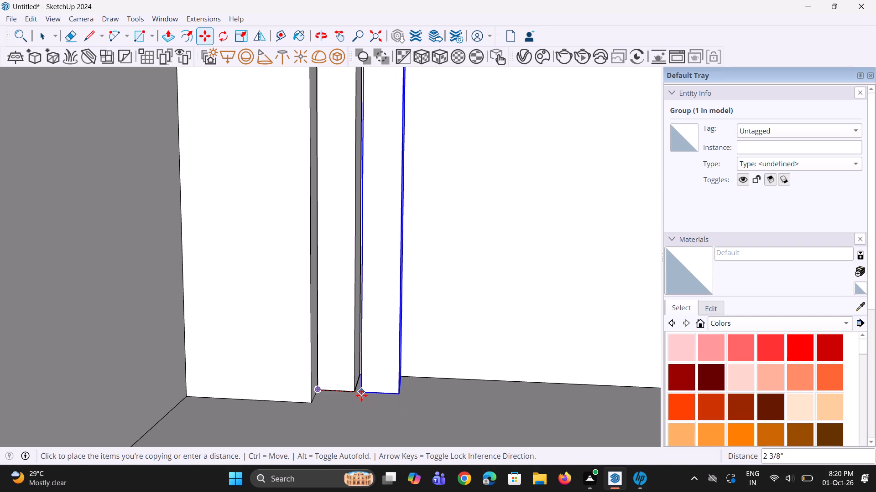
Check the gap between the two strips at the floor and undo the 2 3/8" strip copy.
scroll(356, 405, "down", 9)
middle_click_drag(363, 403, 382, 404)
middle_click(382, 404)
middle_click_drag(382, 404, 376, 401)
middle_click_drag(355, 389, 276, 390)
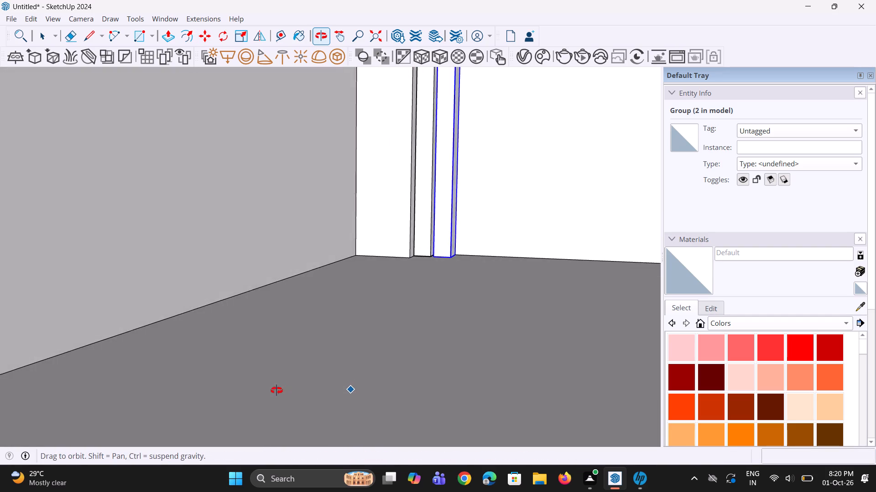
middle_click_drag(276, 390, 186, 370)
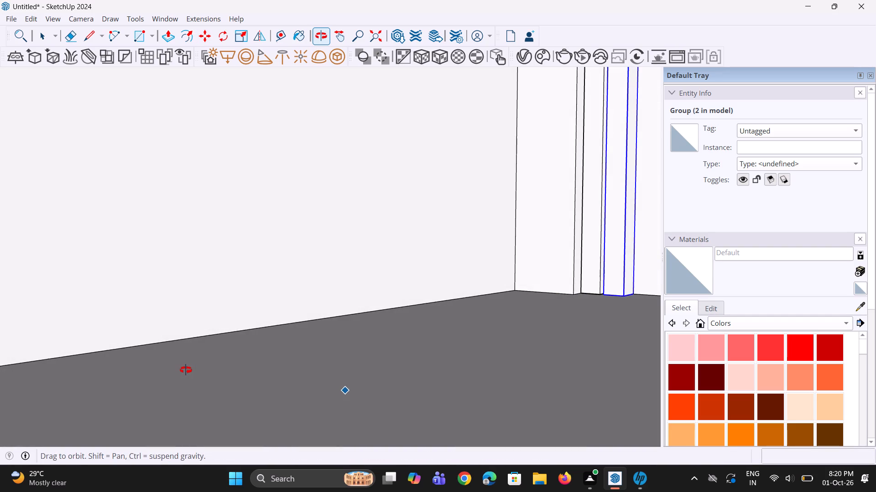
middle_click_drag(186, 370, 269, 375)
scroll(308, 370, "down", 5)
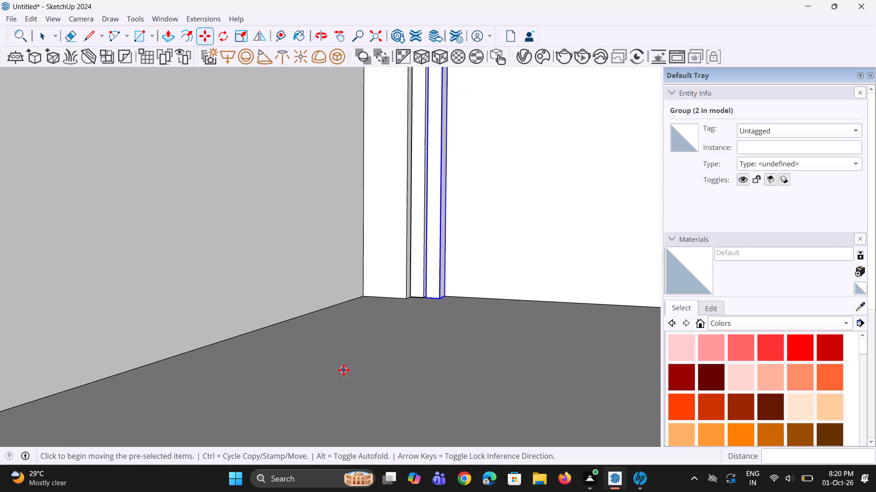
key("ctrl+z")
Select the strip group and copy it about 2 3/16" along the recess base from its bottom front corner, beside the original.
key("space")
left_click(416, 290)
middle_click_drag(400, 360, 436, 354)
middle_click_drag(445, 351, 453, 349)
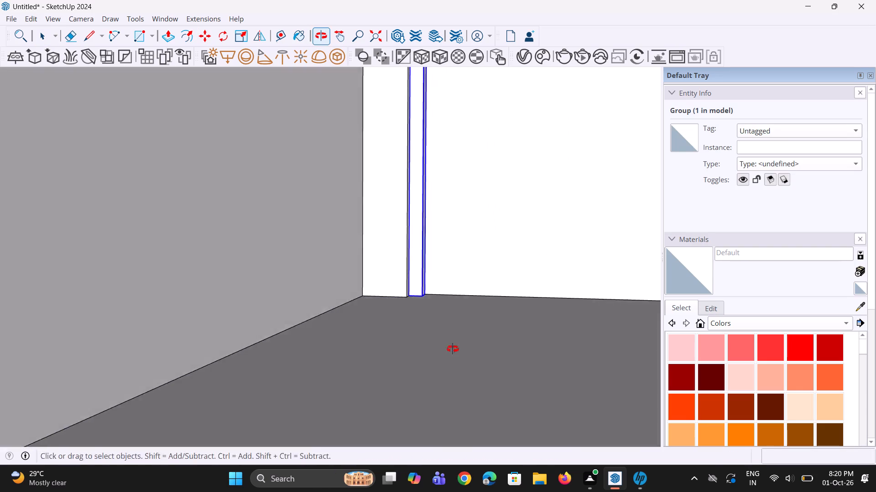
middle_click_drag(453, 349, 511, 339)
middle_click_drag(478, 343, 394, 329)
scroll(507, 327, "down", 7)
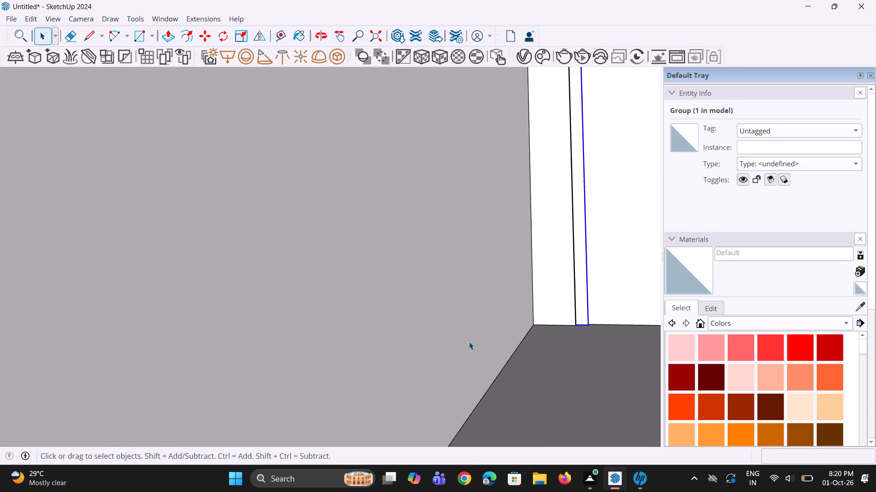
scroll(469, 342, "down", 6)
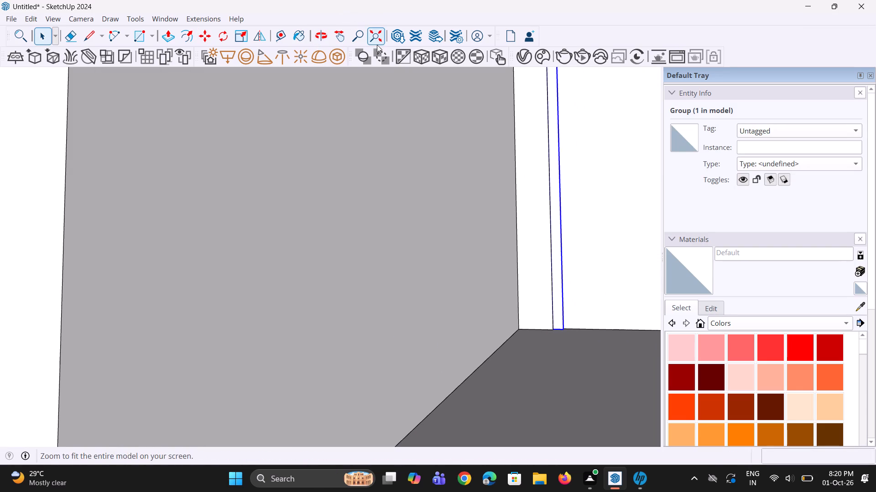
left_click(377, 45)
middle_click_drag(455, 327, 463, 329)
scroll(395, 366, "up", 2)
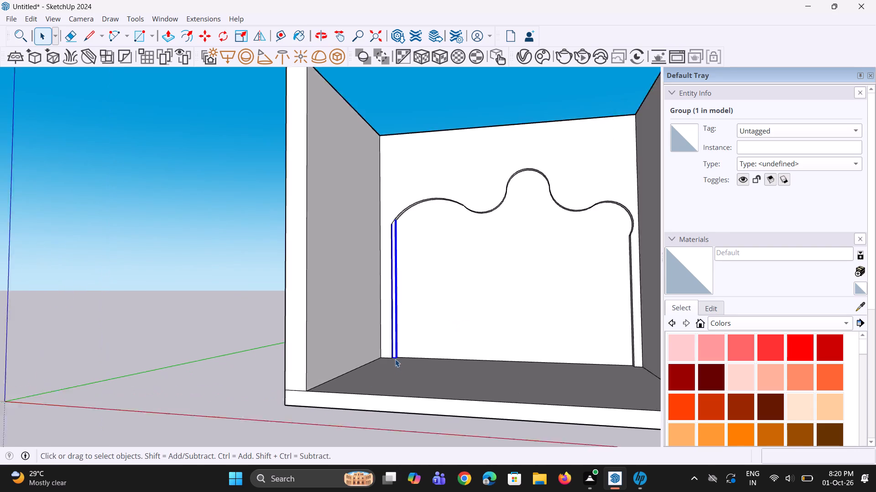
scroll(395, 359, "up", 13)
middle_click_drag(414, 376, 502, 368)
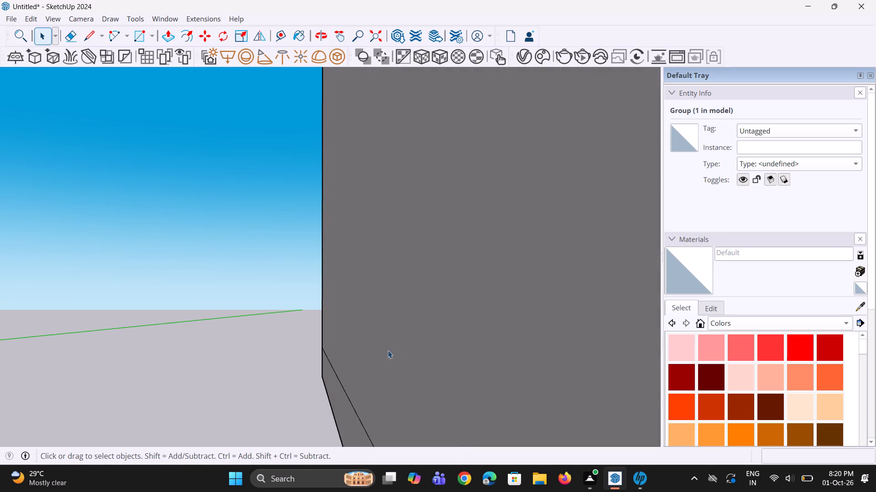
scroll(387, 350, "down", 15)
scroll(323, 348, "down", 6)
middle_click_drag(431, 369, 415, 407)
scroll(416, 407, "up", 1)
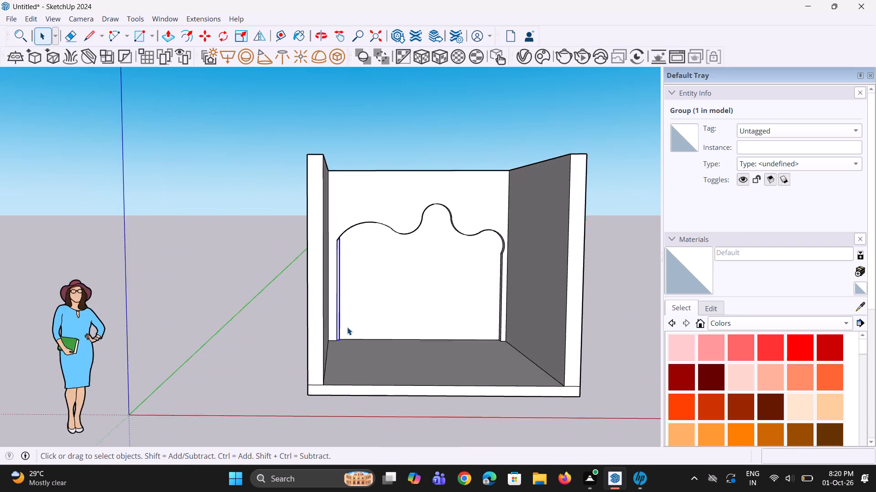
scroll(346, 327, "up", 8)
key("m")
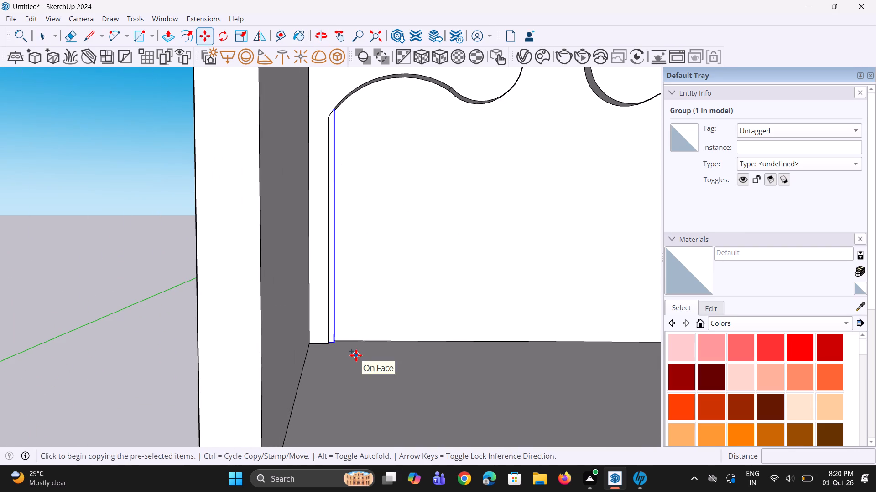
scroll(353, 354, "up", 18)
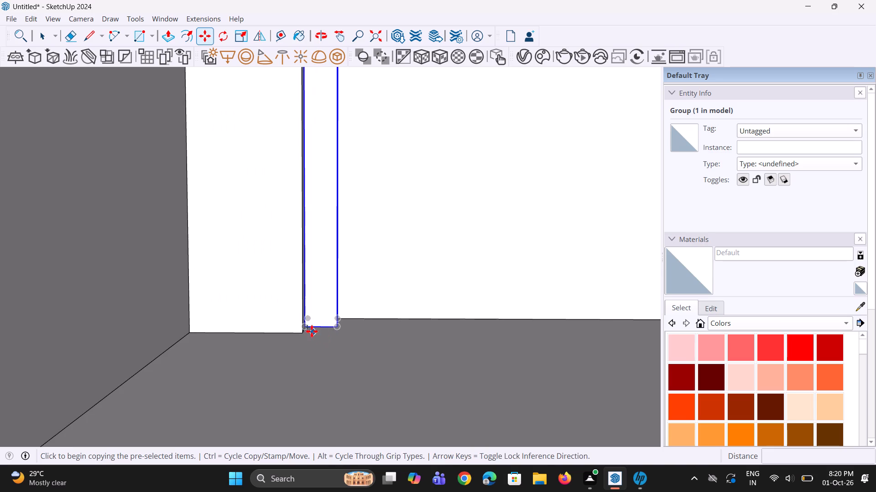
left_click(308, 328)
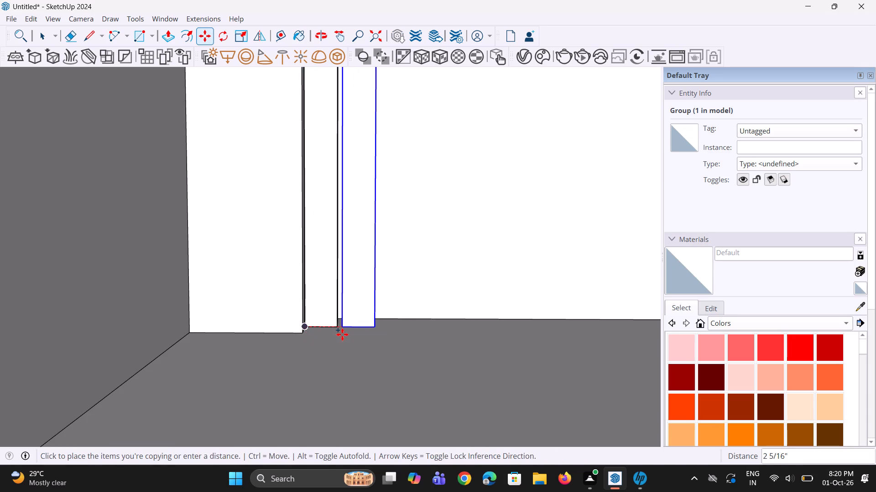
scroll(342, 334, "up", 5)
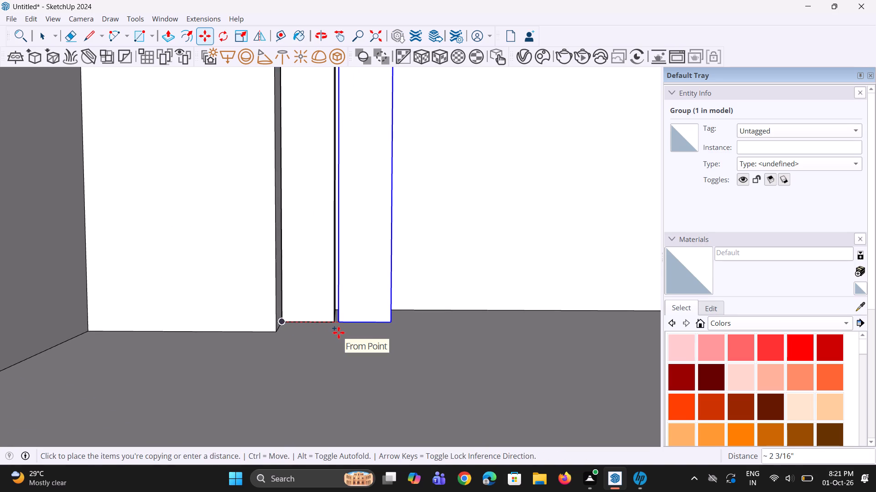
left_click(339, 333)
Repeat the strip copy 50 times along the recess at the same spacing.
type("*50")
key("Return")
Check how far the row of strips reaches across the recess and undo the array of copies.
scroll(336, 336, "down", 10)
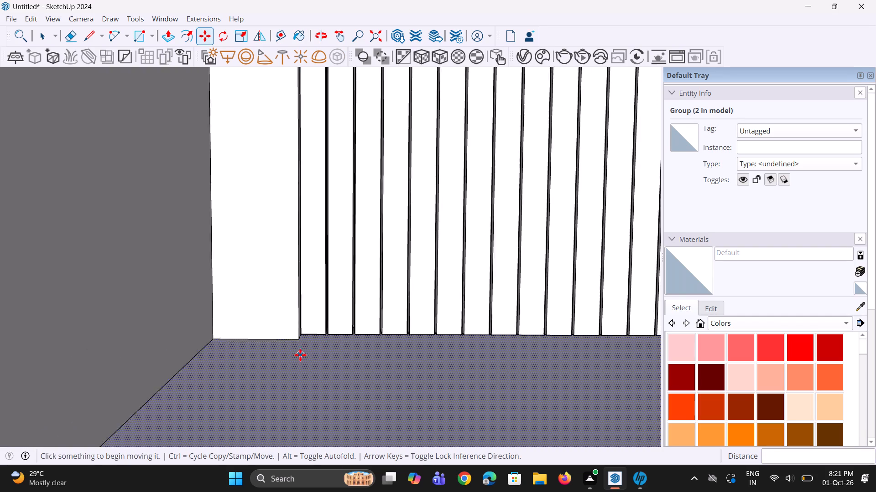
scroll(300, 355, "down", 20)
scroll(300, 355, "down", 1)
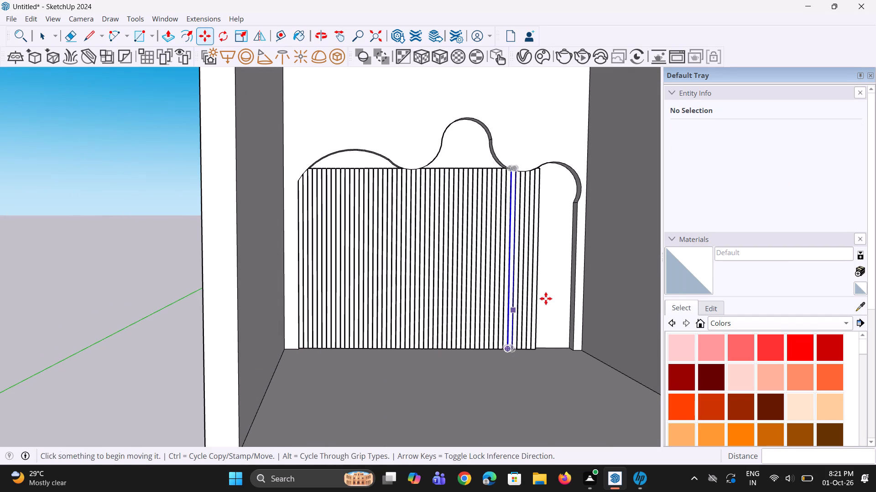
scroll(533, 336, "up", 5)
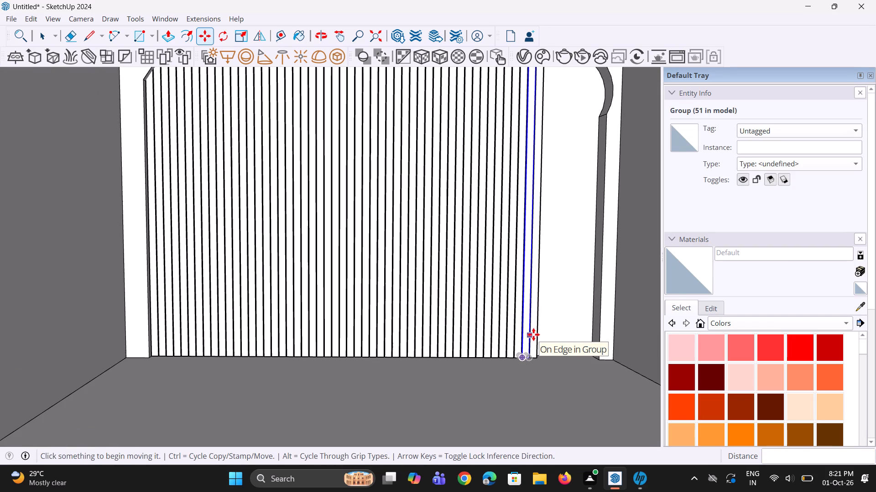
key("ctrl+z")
Undo the earlier erasure of the two short lines on the floor at the recess base.
scroll(288, 339, "up", 3)
key("space")
key("space")
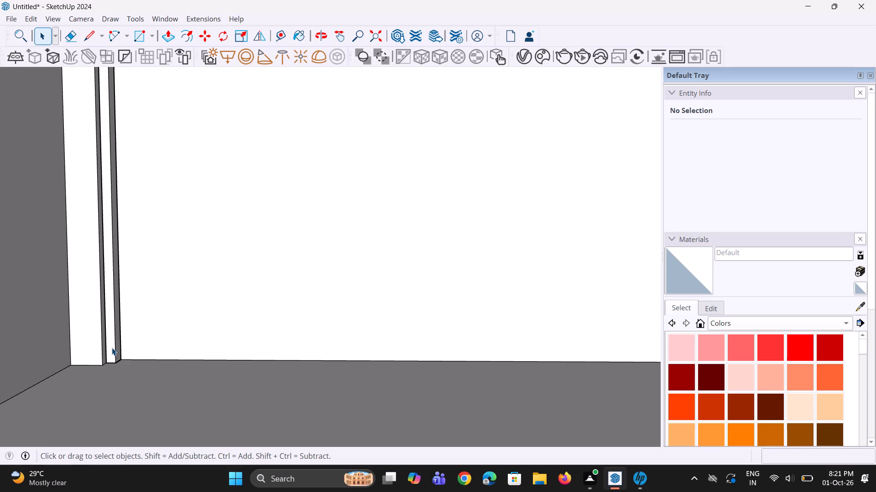
key("ctrl+z")
key("ctrl+z")
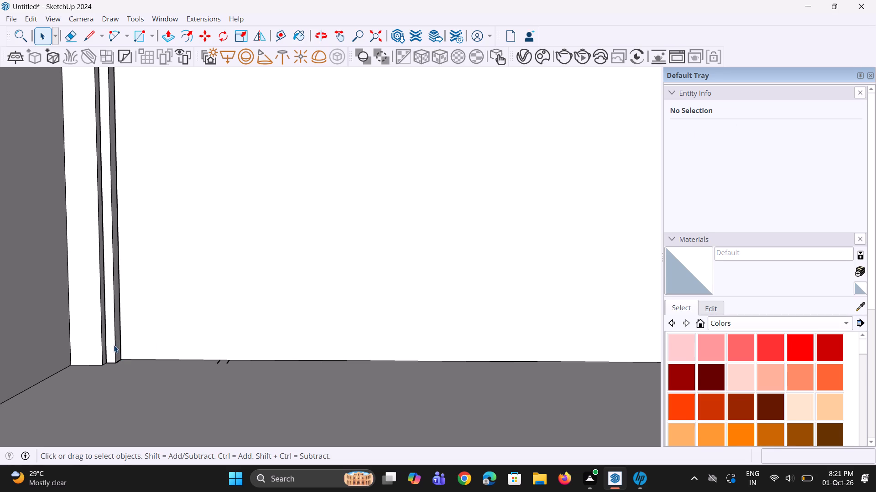
Explode the strip group at the recess's side.
right_click(114, 344)
left_click_drag(157, 243, 162, 215)
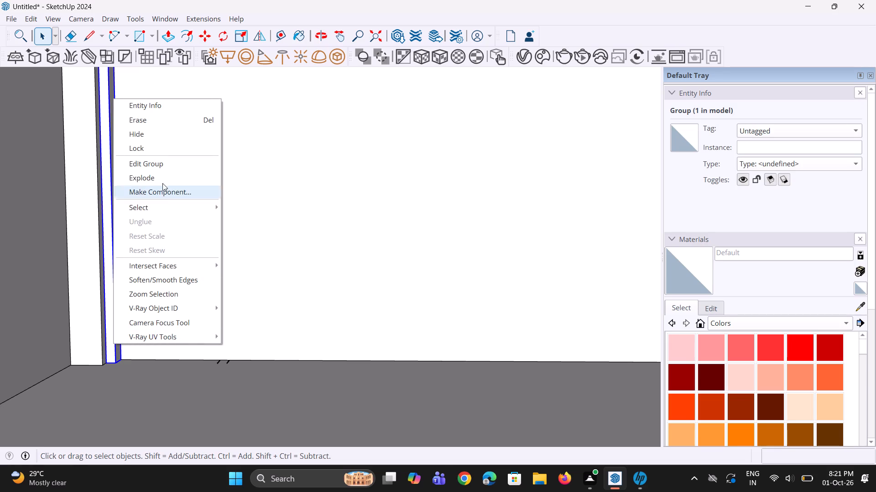
left_click(162, 179)
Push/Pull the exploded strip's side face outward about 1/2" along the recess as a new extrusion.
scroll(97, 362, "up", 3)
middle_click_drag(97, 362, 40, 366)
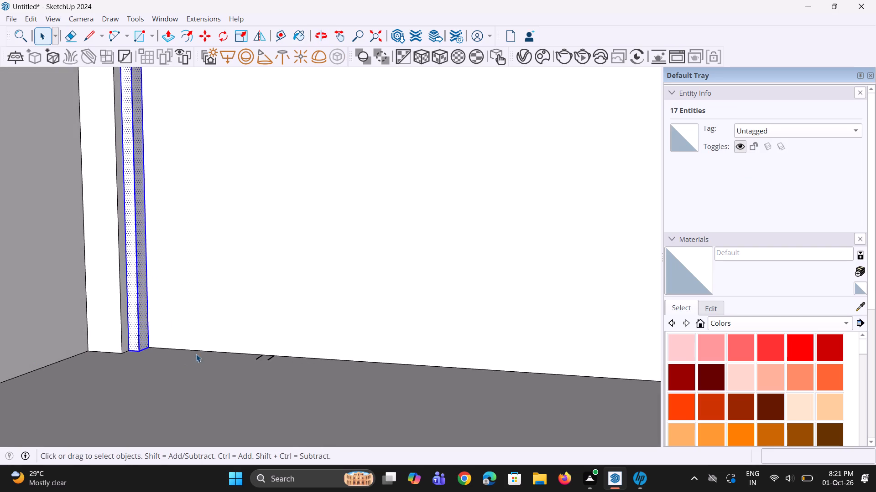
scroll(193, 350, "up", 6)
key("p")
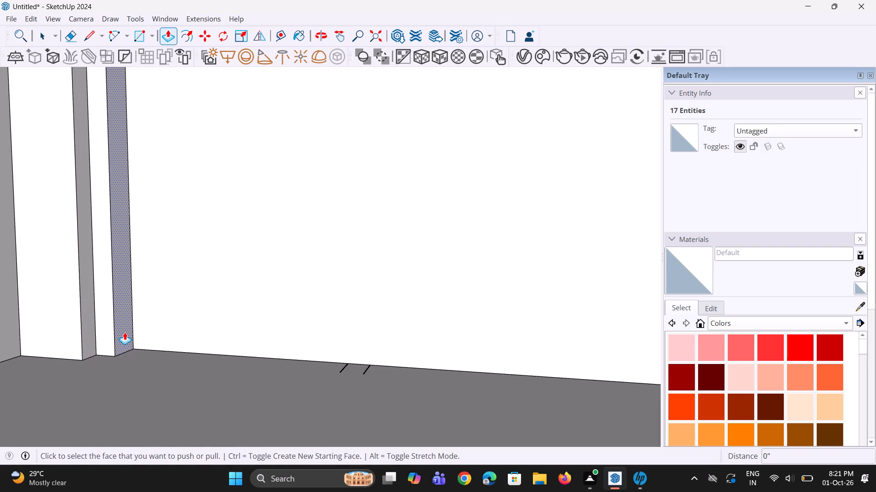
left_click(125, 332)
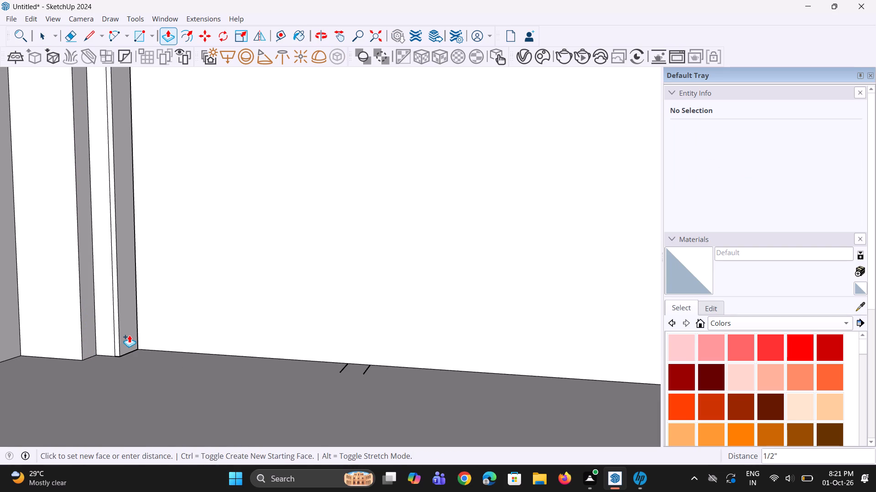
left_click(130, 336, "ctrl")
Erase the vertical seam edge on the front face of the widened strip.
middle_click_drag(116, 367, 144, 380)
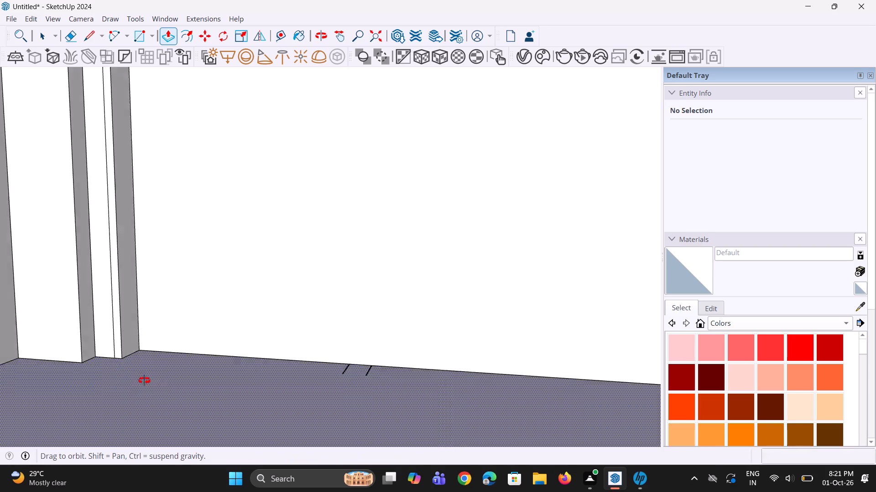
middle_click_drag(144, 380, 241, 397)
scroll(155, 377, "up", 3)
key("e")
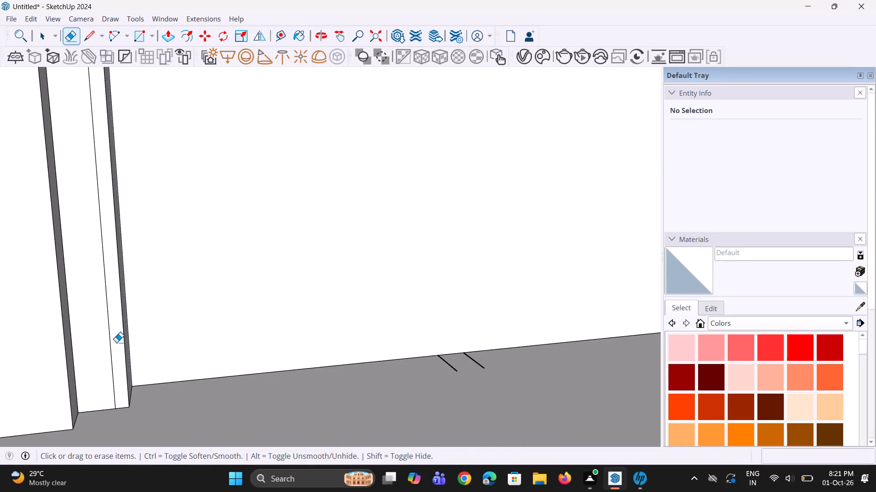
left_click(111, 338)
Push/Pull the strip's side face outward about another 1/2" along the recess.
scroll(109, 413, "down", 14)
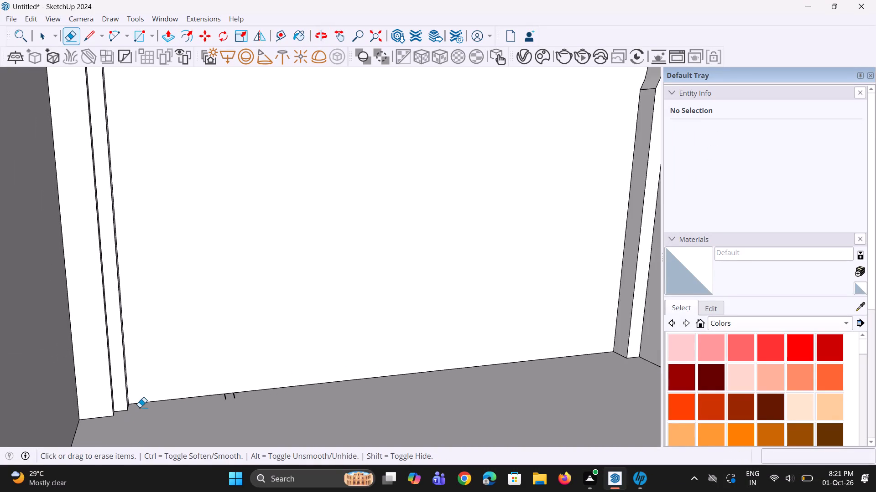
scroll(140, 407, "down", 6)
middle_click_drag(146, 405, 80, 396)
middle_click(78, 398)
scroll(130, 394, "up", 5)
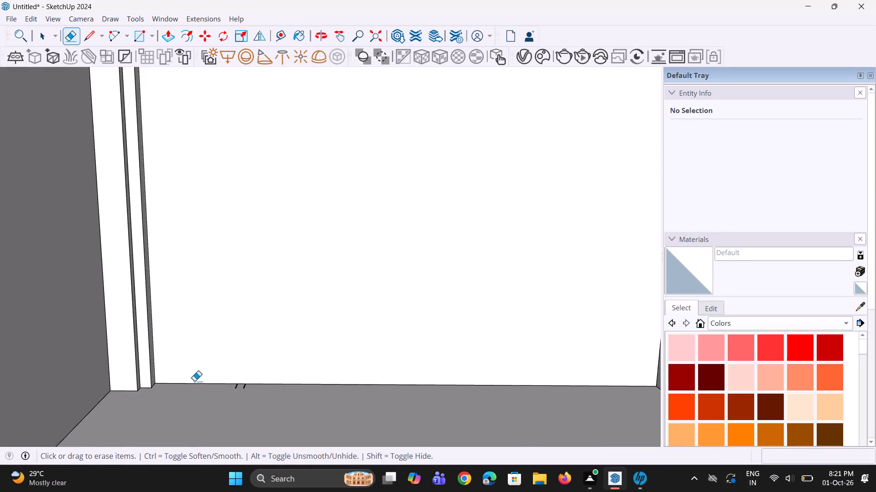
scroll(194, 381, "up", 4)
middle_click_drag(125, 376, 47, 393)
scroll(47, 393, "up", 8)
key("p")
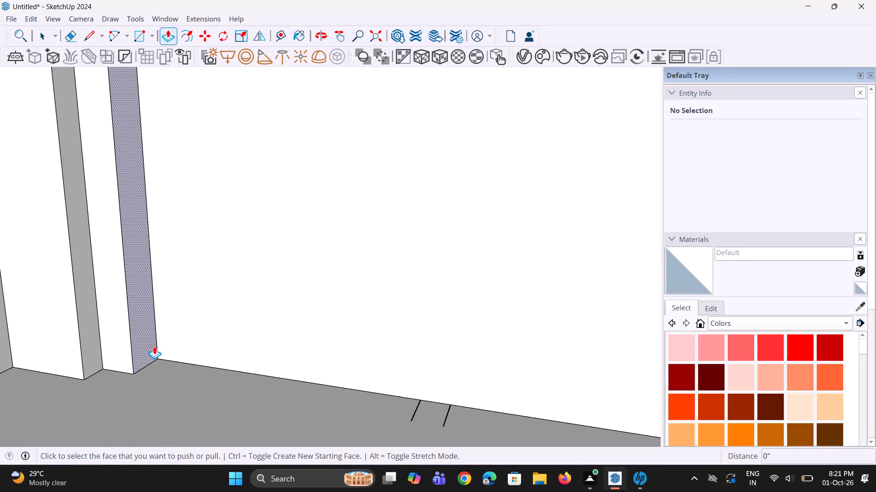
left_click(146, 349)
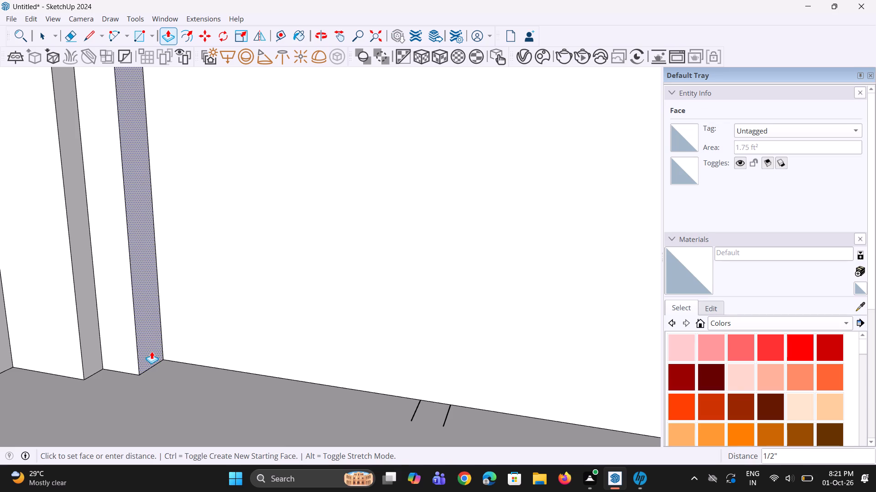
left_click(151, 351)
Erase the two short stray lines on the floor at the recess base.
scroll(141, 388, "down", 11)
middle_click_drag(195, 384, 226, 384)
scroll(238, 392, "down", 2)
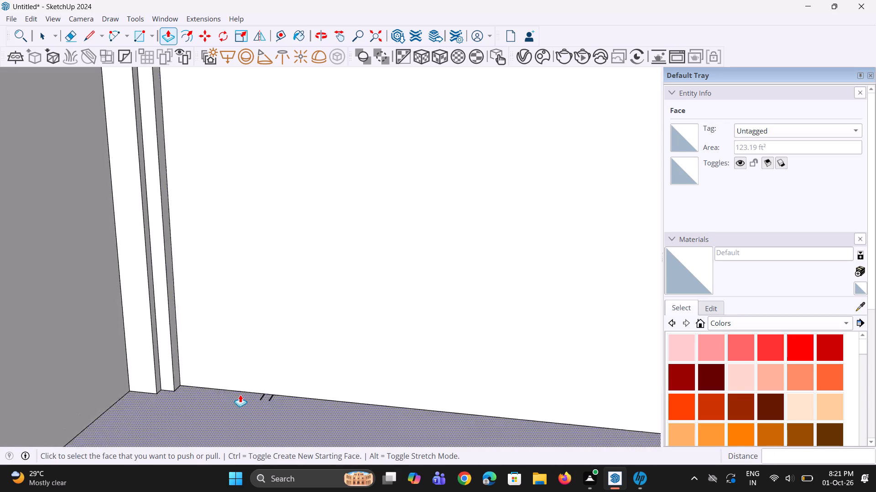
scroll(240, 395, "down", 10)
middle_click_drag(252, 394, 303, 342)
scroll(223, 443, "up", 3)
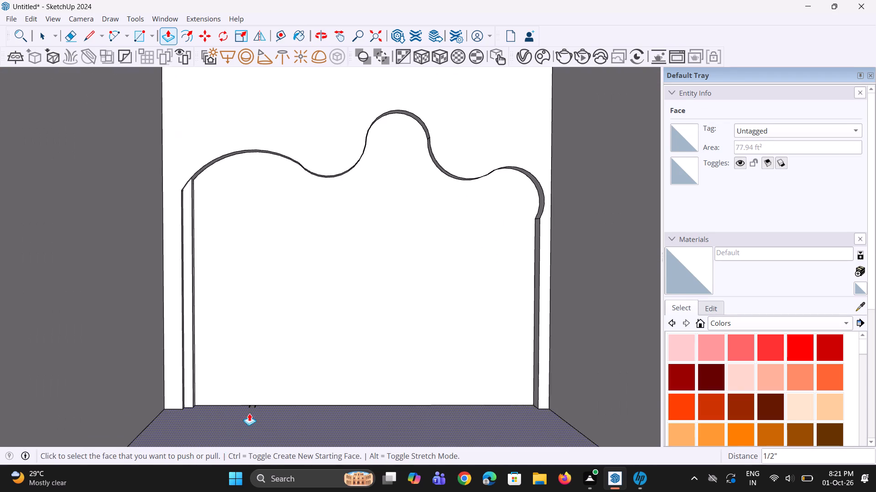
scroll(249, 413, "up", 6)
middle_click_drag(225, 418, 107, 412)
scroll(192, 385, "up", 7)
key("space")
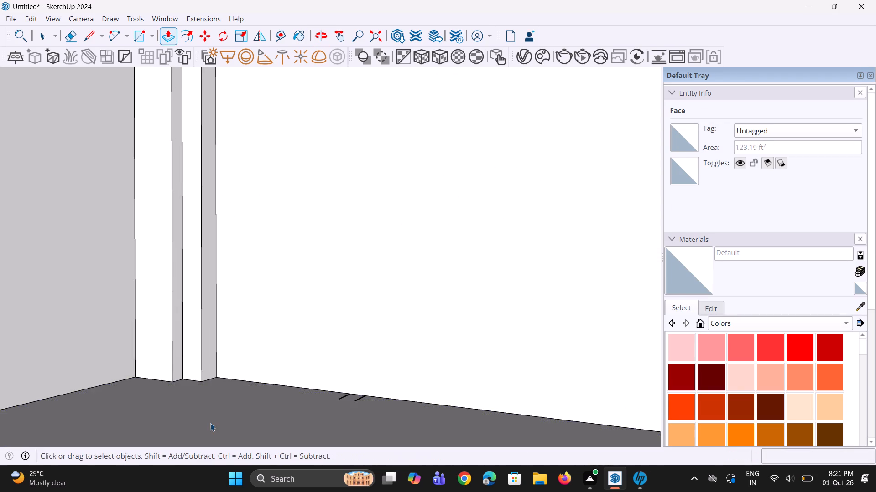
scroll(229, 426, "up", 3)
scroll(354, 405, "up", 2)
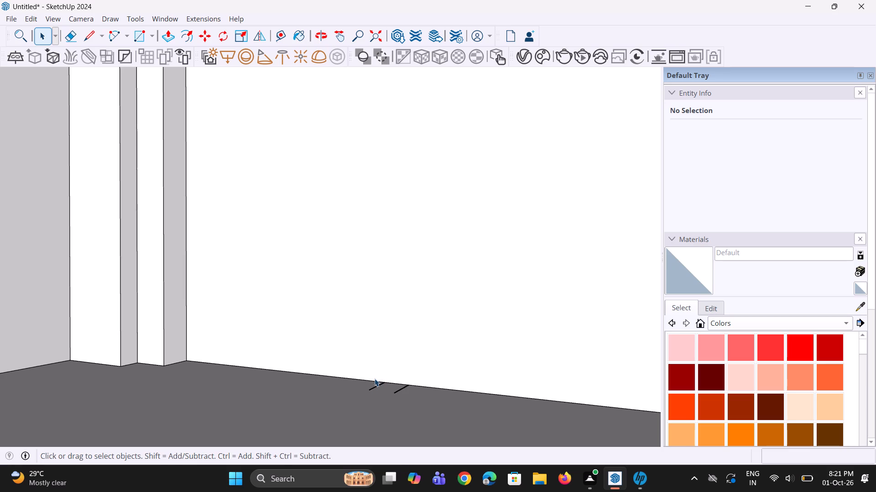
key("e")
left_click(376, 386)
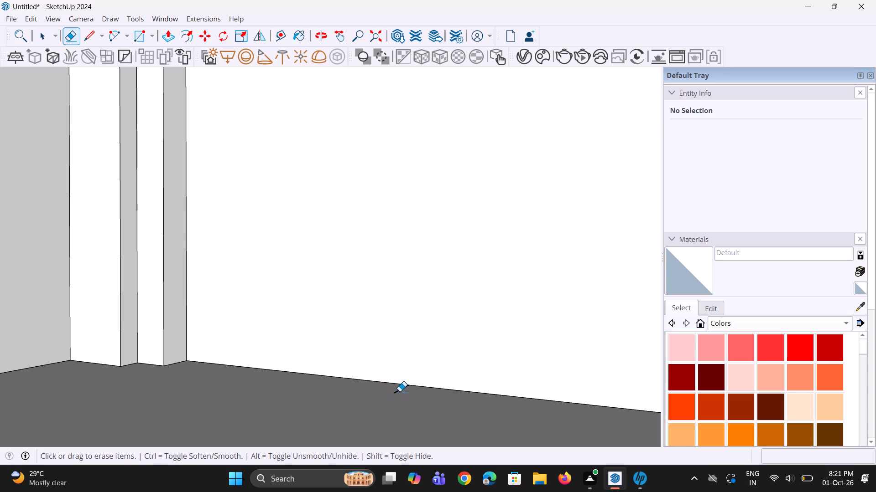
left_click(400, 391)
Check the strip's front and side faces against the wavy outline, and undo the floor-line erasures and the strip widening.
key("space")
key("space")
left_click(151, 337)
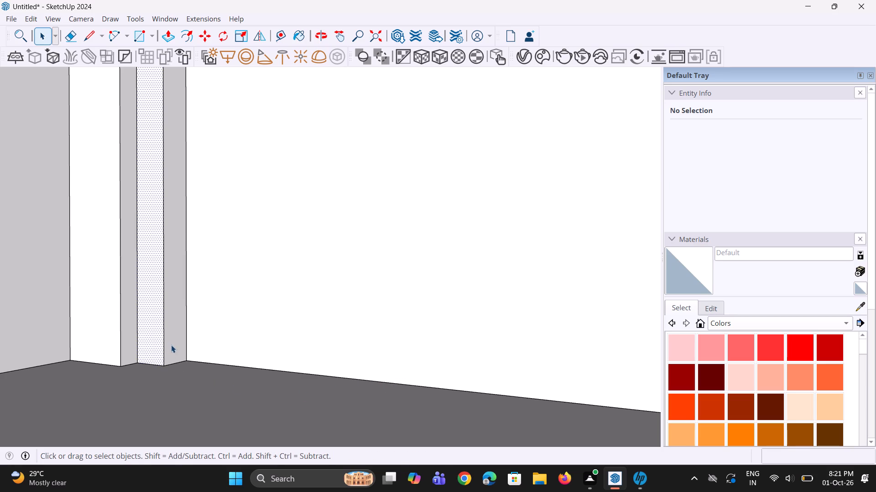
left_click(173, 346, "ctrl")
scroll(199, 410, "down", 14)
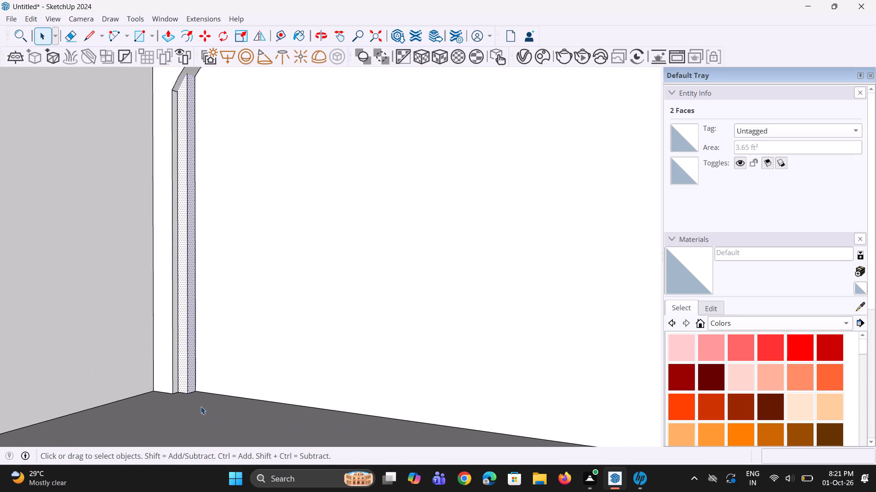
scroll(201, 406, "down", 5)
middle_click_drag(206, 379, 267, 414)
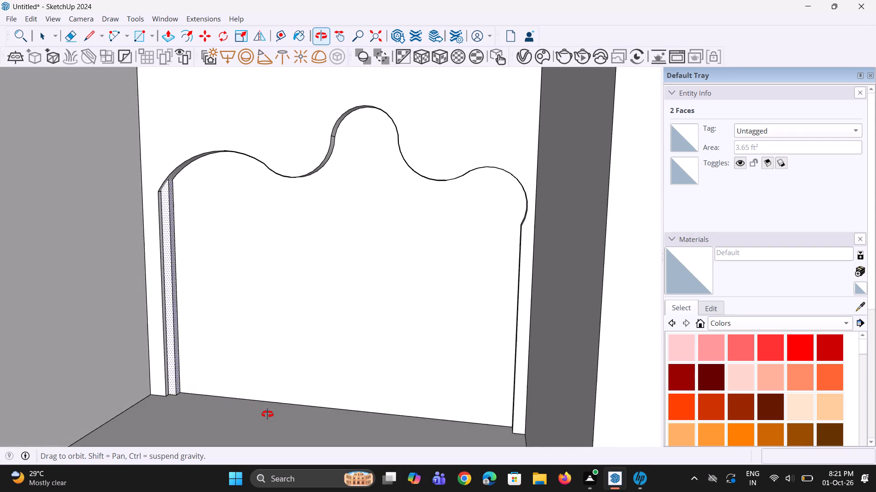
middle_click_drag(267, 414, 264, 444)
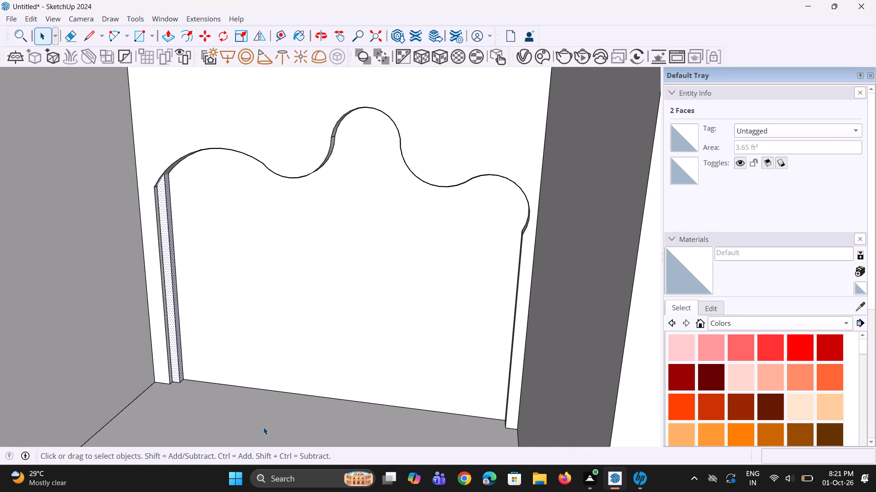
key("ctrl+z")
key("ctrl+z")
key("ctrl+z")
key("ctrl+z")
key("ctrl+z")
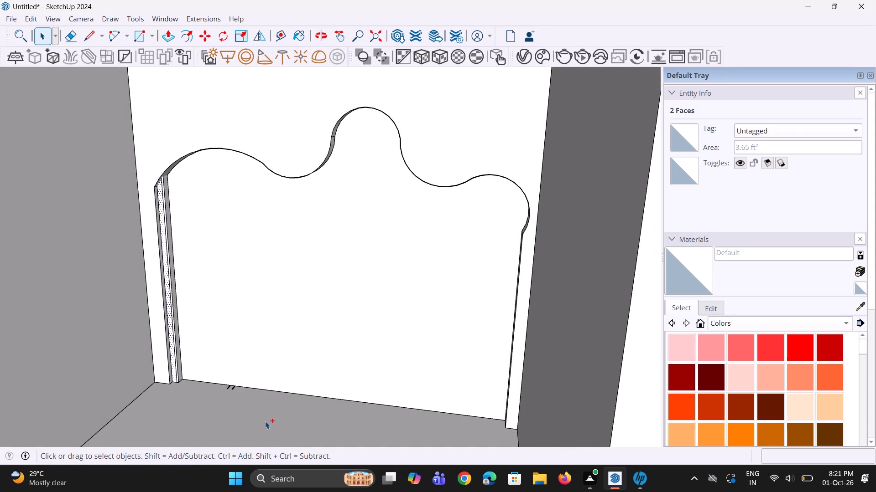
Undo the earlier leftover-edge erasures and the strip's relocation, back to the grouped strip standing free in the recess.
key("ctrl+z")
key("ctrl+z")
key("ctrl+z")
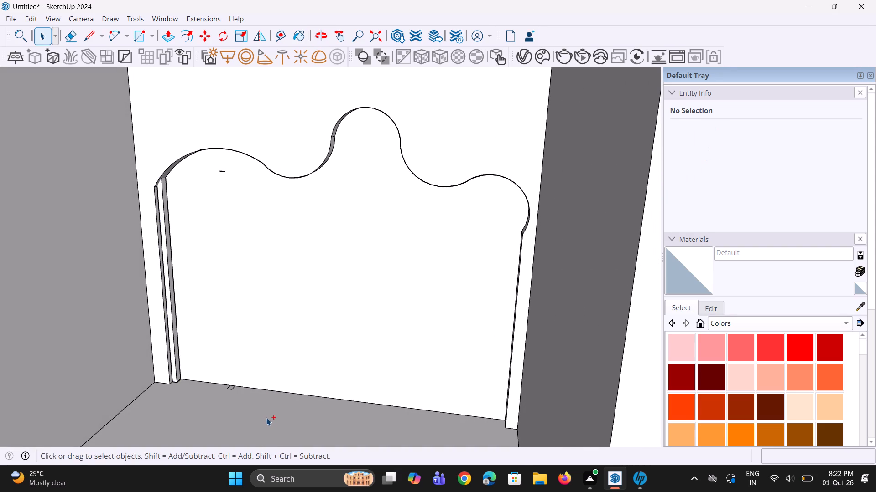
key("ctrl+z")
key("ctrl+z")
key("ctrl+z")
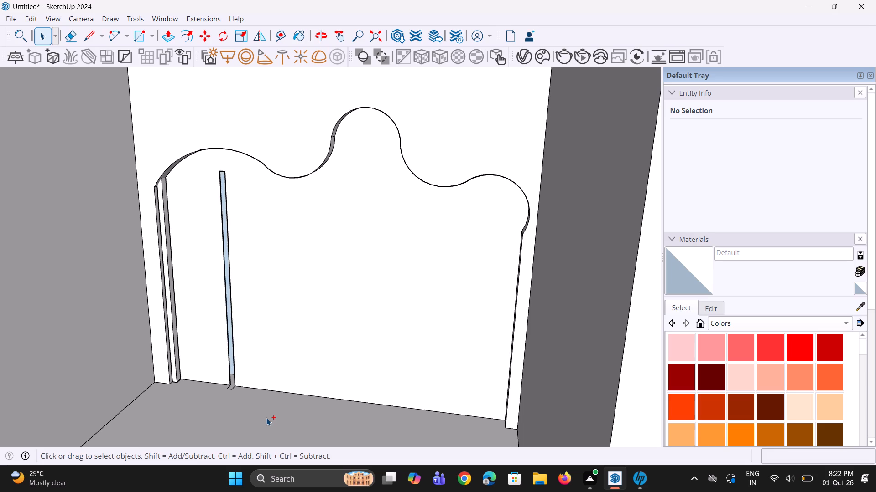
key("ctrl+z")
Explode the grouped vertical strip standing in the recess.
middle_click_drag(226, 393, 223, 434)
scroll(235, 295, "up", 4)
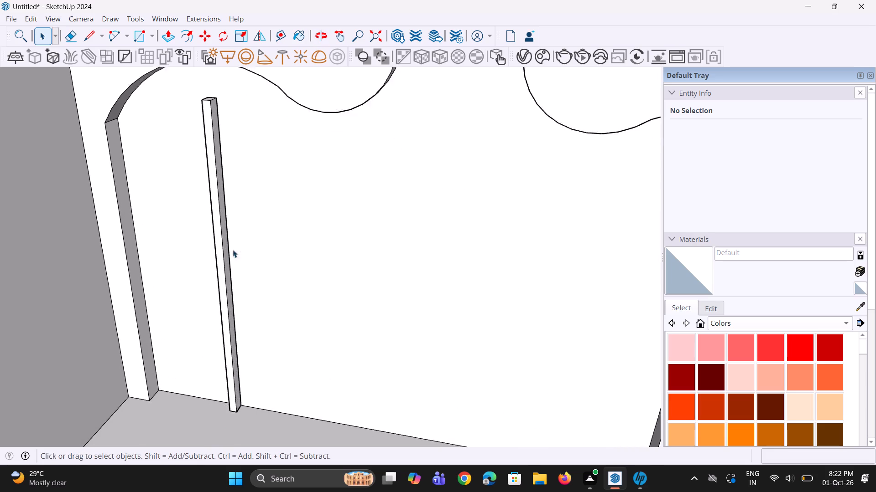
scroll(233, 250, "up", 1)
right_click(217, 220)
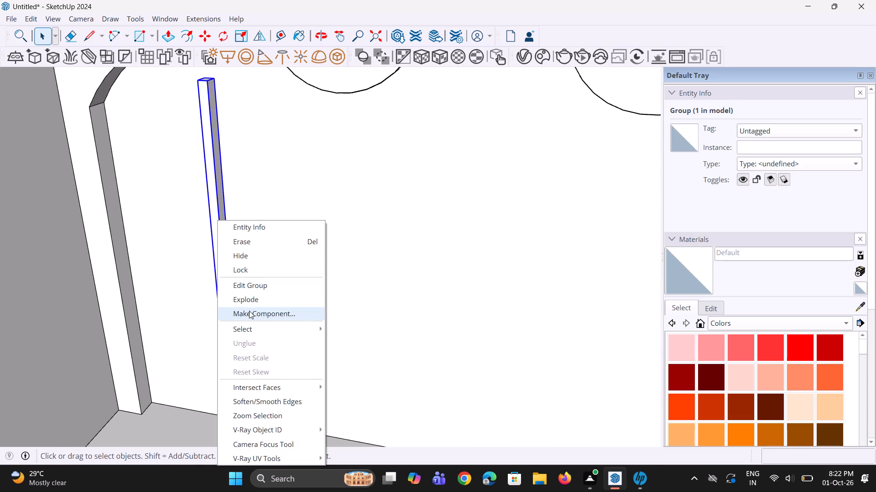
left_click(254, 303)
Push/Pull the strip's side face outward about 1 3/16" along the recess to widen the strip.
scroll(251, 330, "up", 1)
middle_click_drag(251, 330, 208, 313)
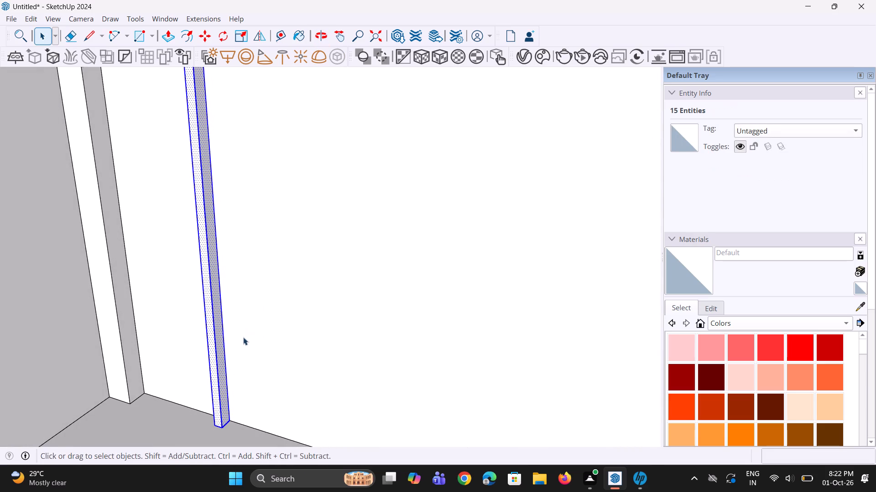
key("p")
scroll(231, 343, "up", 3)
left_click(217, 337)
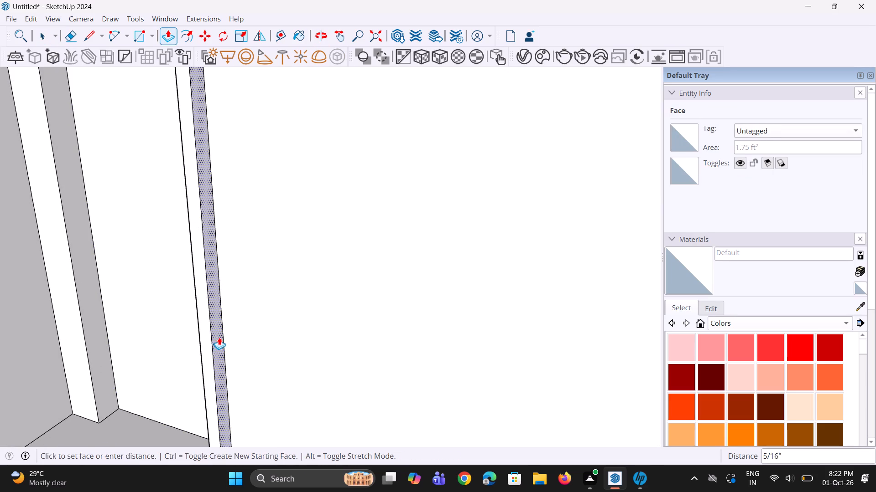
left_click(224, 338)
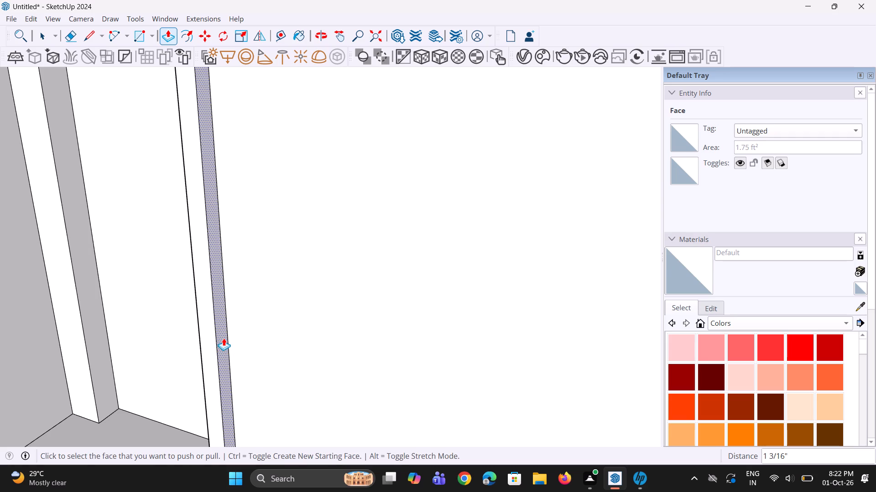
Push/Pull the same side face slightly back inward to narrow the strip.
scroll(245, 320, "down", 11)
middle_click_drag(240, 320, 356, 317)
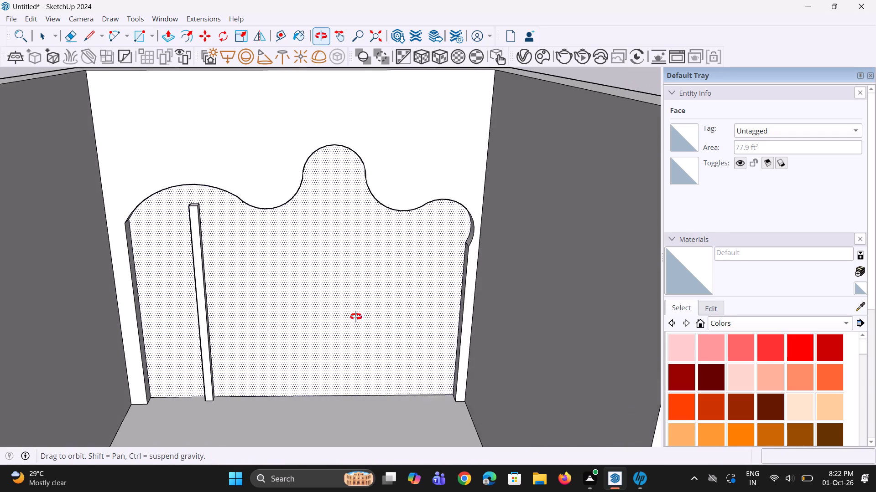
middle_click_drag(356, 317, 270, 313)
scroll(241, 333, "up", 5)
middle_click_drag(196, 335, 155, 310)
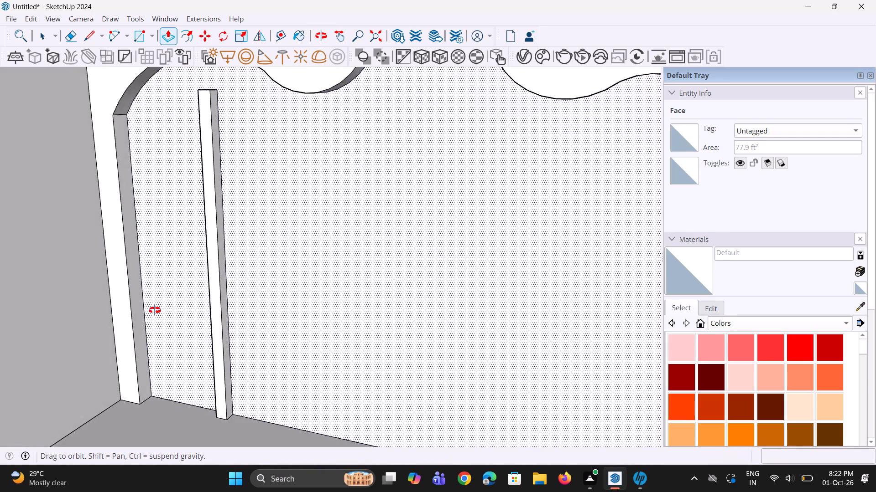
middle_click_drag(155, 310, 140, 313)
scroll(297, 377, "up", 8)
left_click(209, 347)
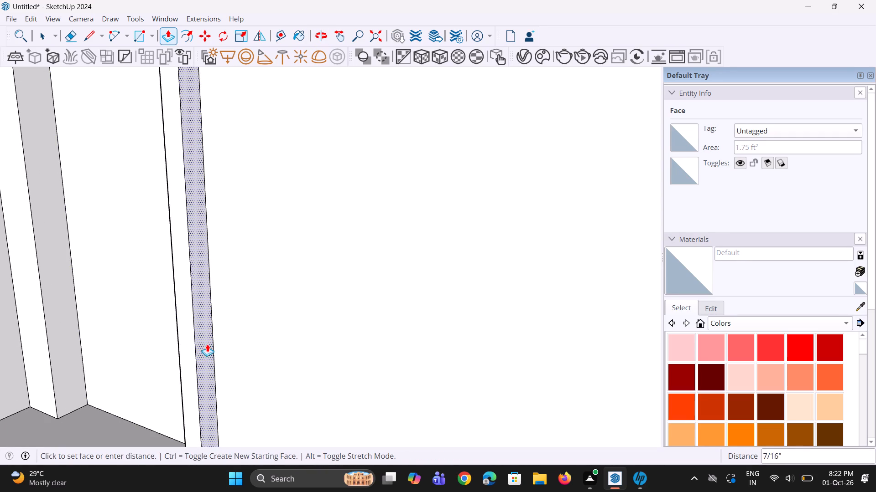
left_click(206, 343)
key("space")
key("space")
Push/Pull the strip's side face outward again by about 5/16".
scroll(228, 347, "down", 5)
middle_click_drag(234, 347, 334, 378)
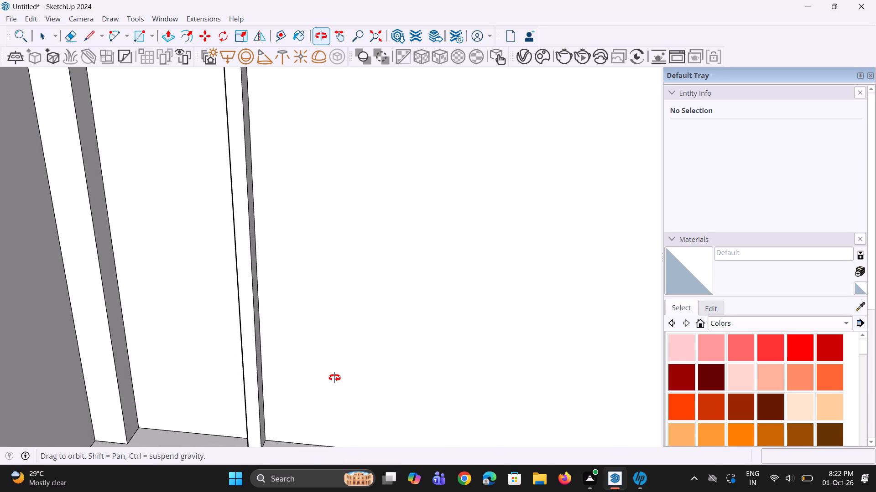
middle_click_drag(334, 378, 337, 377)
scroll(331, 351, "down", 5)
middle_click_drag(315, 356, 313, 379)
scroll(286, 339, "up", 3)
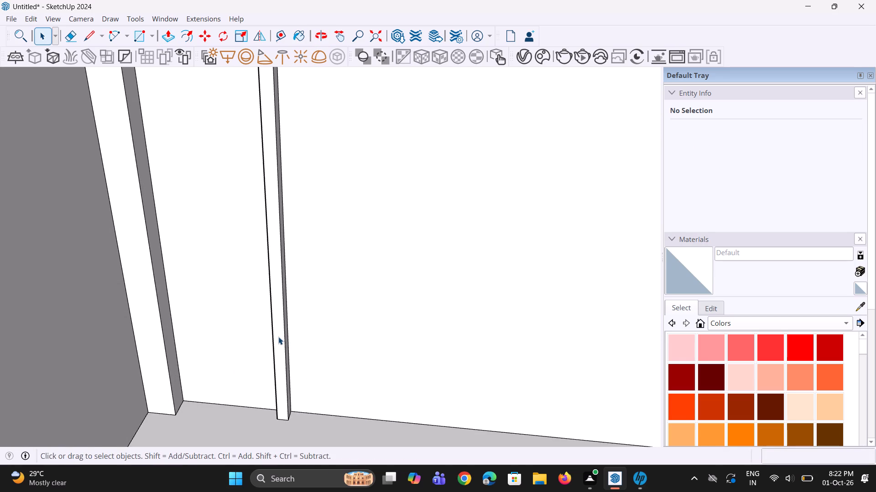
left_click(278, 337)
middle_click_drag(300, 360, 257, 343)
key("space")
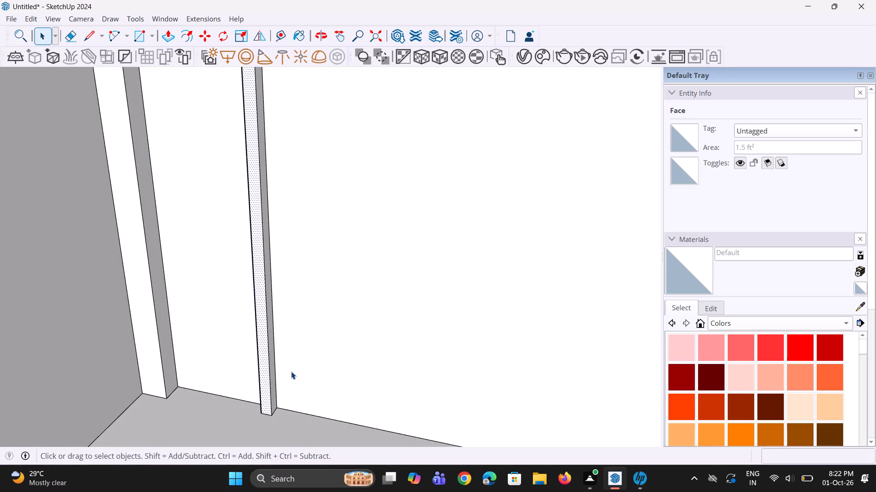
left_click(272, 362)
scroll(276, 375, "up", 1)
middle_click_drag(279, 375, 272, 340)
middle_click(272, 340)
scroll(266, 362, "up", 6)
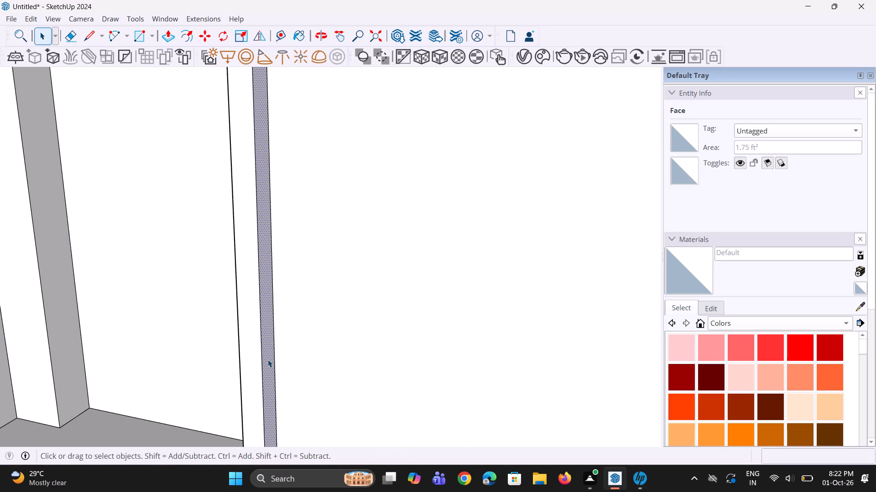
key("p")
left_click(269, 370)
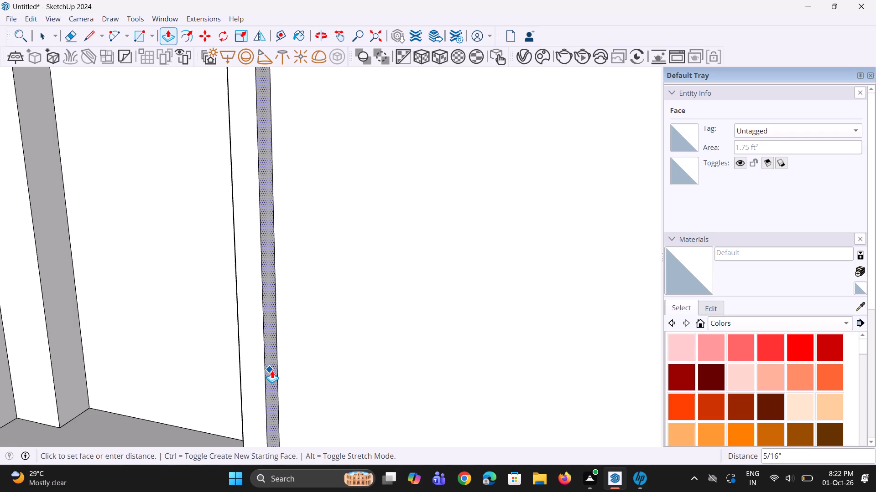
left_click(272, 370)
Make a group from the strip's front, side and top faces.
key("space")
key("space")
scroll(272, 370, "down", 5)
middle_click_drag(271, 372, 293, 389)
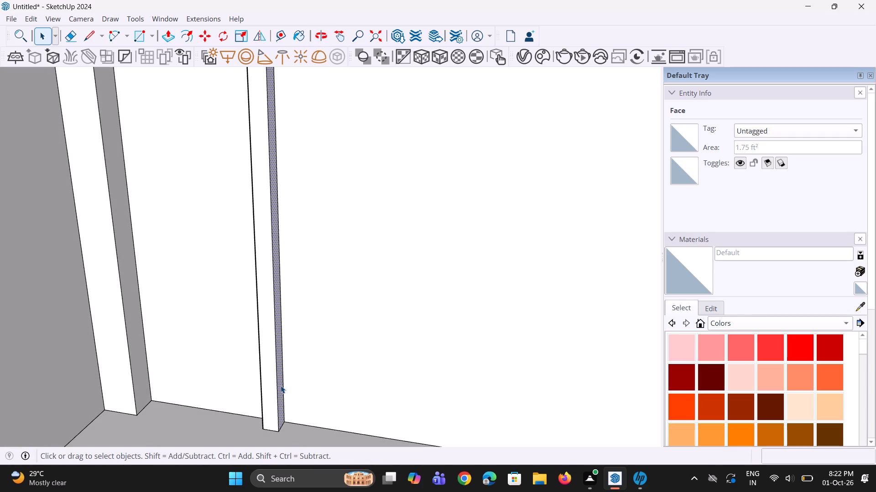
left_click(273, 376)
middle_click_drag(282, 384, 214, 358)
left_click(257, 375, "ctrl")
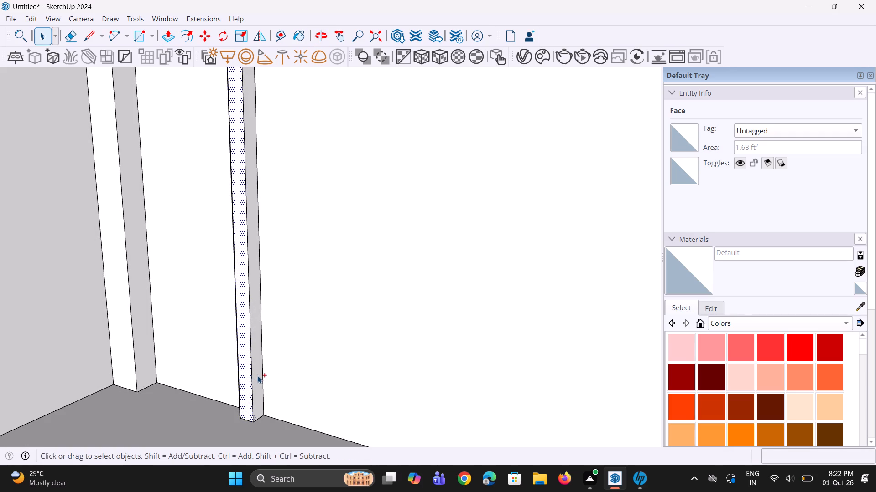
scroll(271, 393, "down", 11)
scroll(258, 220, "up", 2)
middle_click_drag(265, 268, 333, 365)
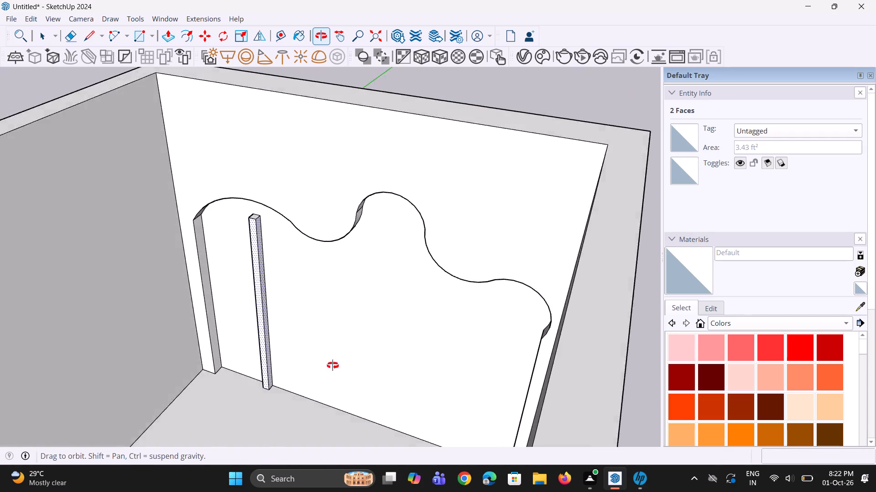
middle_click_drag(333, 365, 348, 347)
scroll(237, 248, "up", 9)
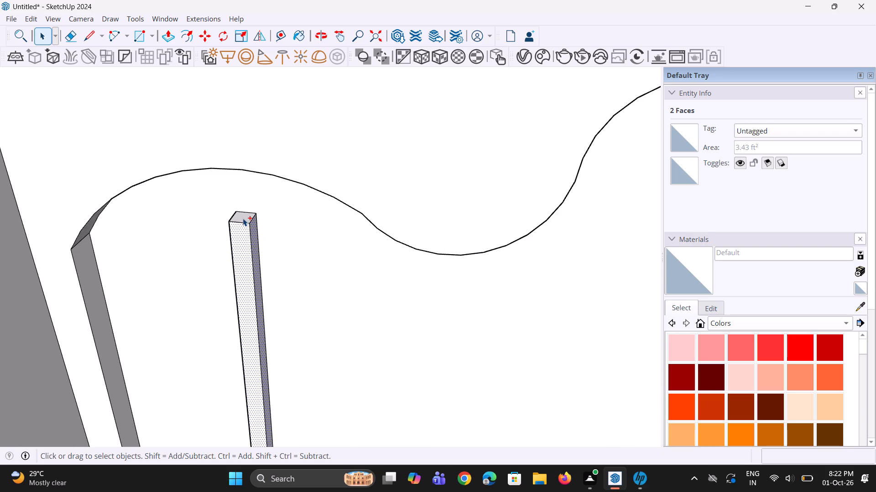
left_click(243, 218, "ctrl")
right_click(241, 241)
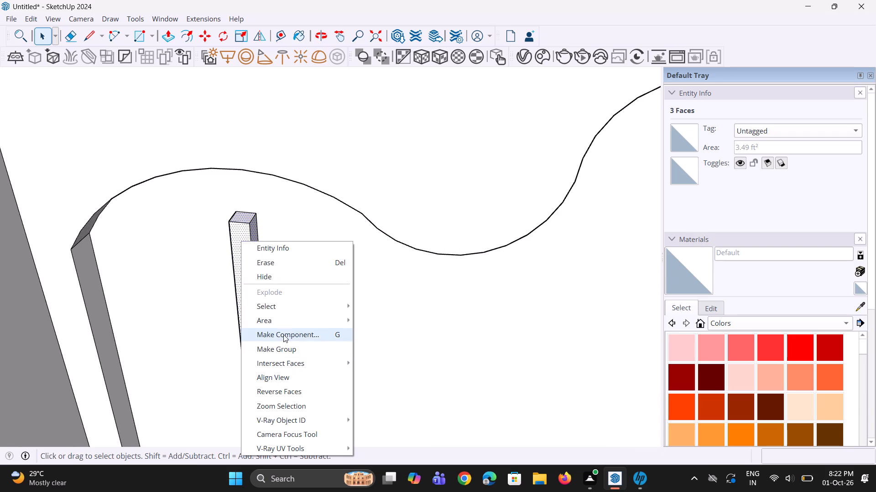
left_click(288, 353)
Move the strip group about 1' 11 1/2" along the floor to butt against the recess's left side.
scroll(278, 251, "down", 8)
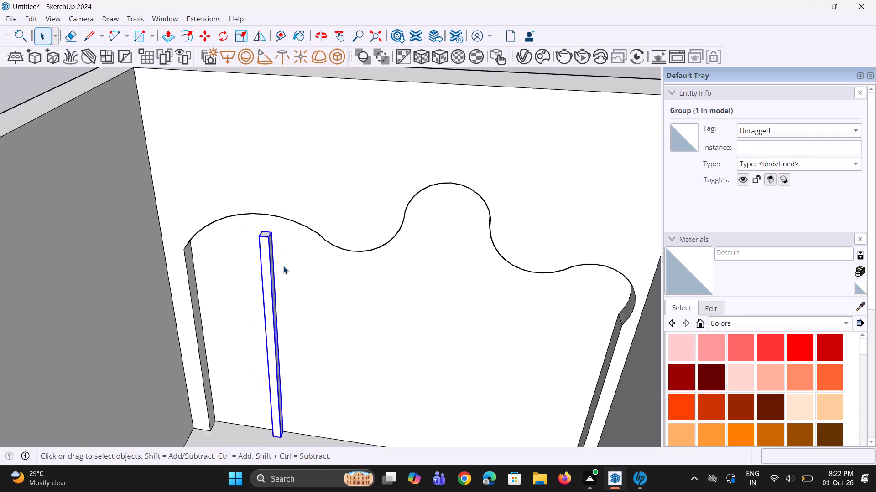
scroll(283, 266, "down", 4)
middle_click_drag(289, 362, 342, 360)
scroll(297, 415, "up", 9)
key("m")
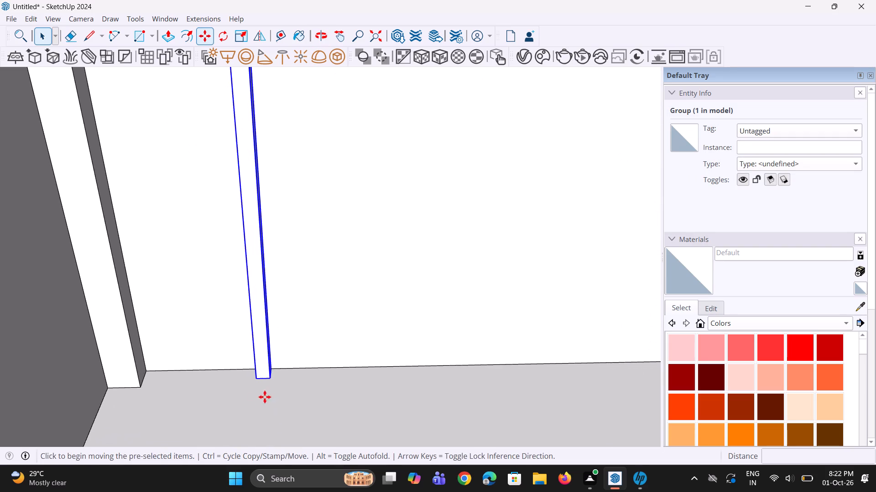
scroll(244, 385, "up", 6)
left_click(259, 376)
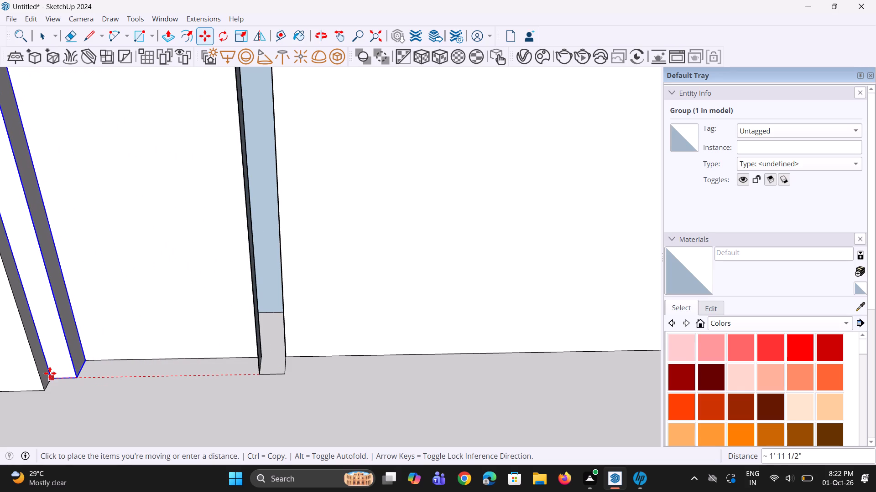
left_click(50, 373)
key("space")
key("space")
Draw a 7' 1/8" by 2 7/8" rectangle over the opening left at the strip's old position.
scroll(173, 399, "down", 10)
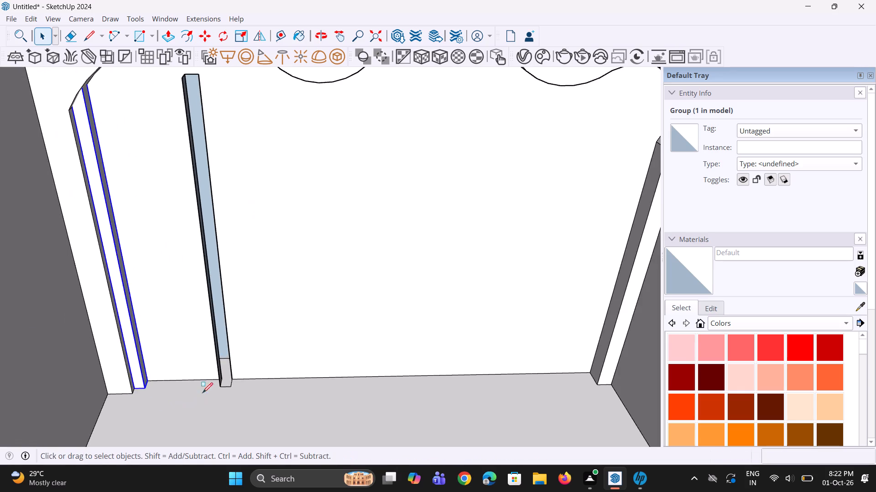
key("r")
middle_click_drag(204, 393, 244, 385)
scroll(237, 382, "down", 6)
left_click(205, 231)
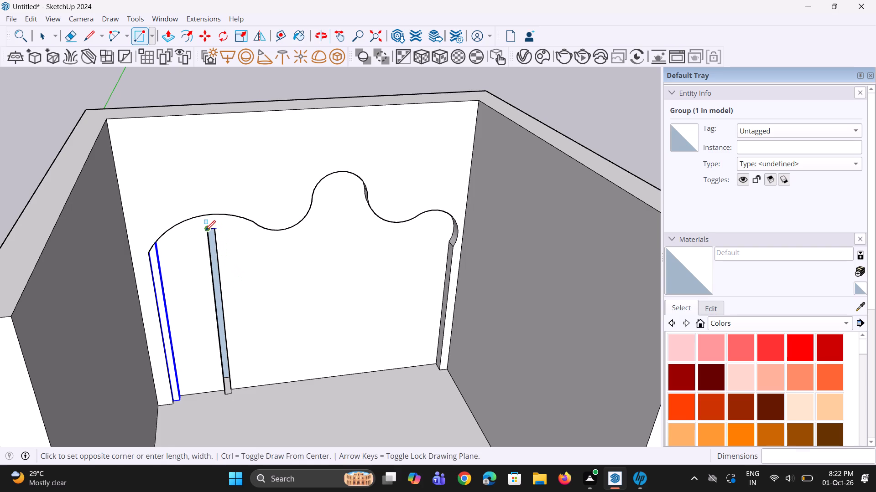
left_click(214, 227)
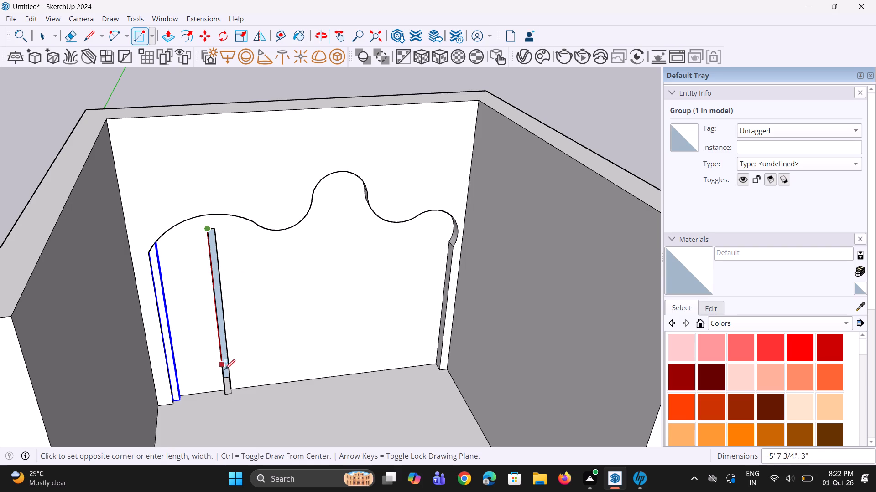
left_click(231, 390)
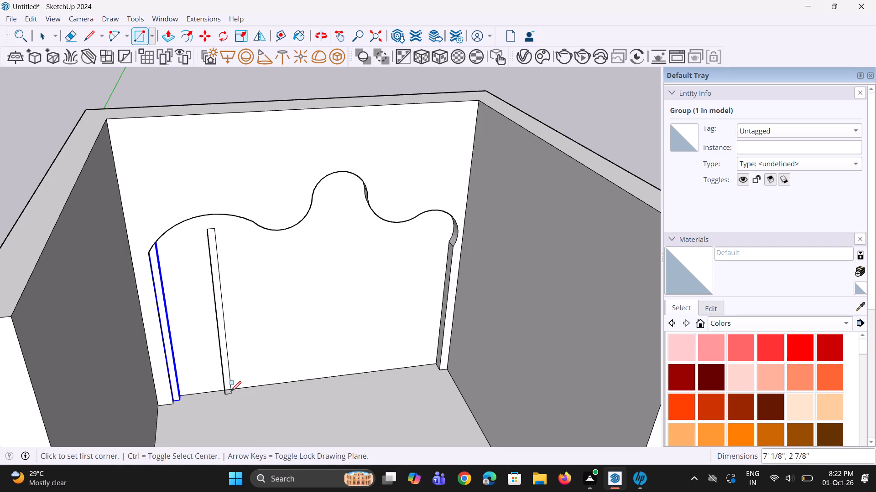
middle_click_drag(231, 399, 227, 384)
key("space")
key("space")
Erase the leftover vertical edges of the strip's old position on the recess's back wall.
middle_click_drag(233, 400, 219, 415)
scroll(223, 394, "up", 7)
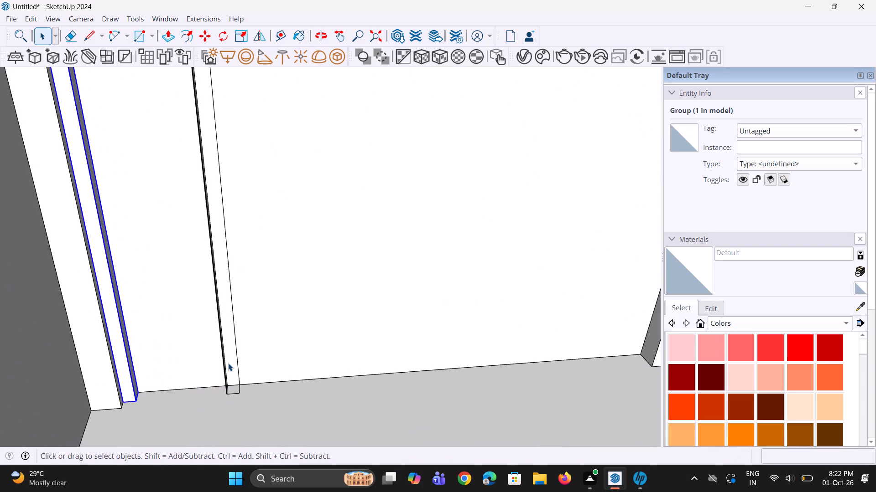
key("e")
left_click(220, 332)
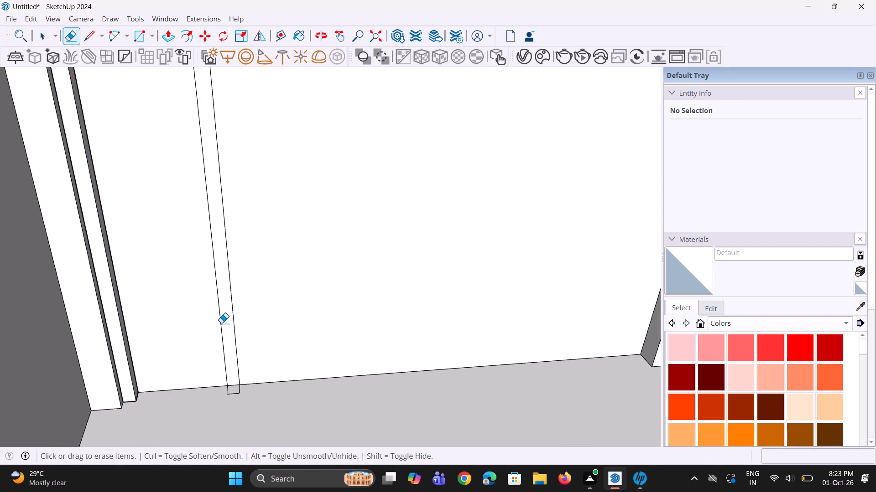
left_click(221, 323)
left_click(234, 324)
Erase the small leftover square outline on the floor at the base of the recess.
scroll(238, 387, "up", 3)
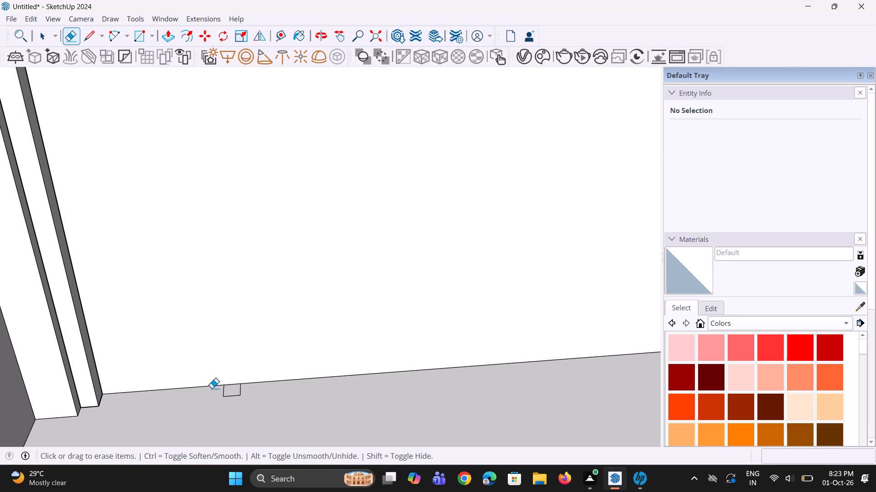
left_click_drag(211, 388, 248, 395)
key("ctrl+z")
left_click_drag(213, 389, 235, 393)
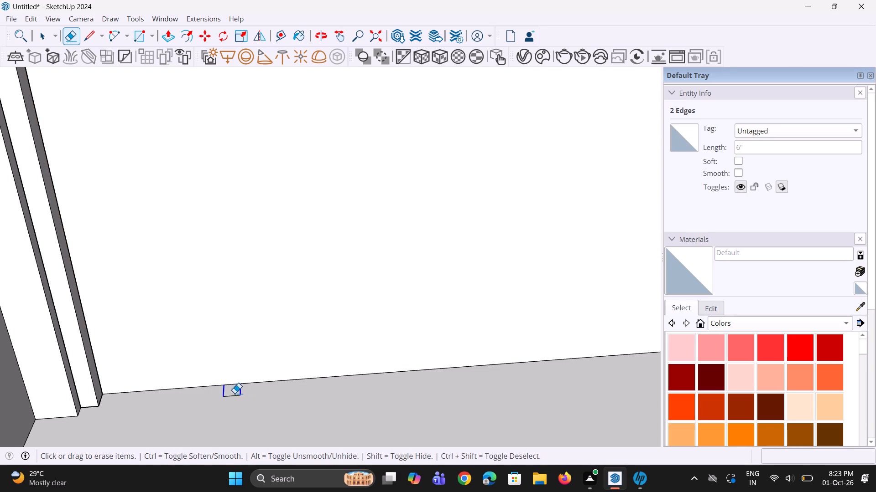
left_click_drag(235, 393, 233, 399)
Erase the two short stray edges left near the top of the strip's old position.
scroll(240, 411, "down", 10)
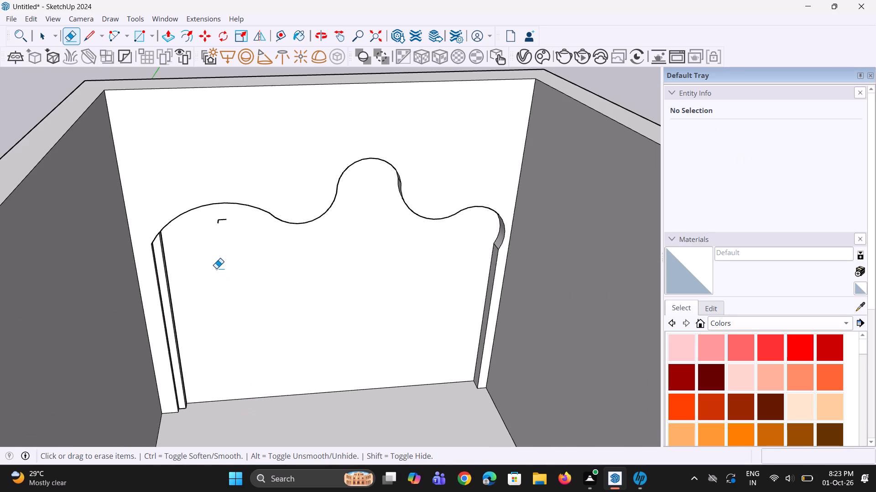
left_click_drag(206, 238, 226, 220)
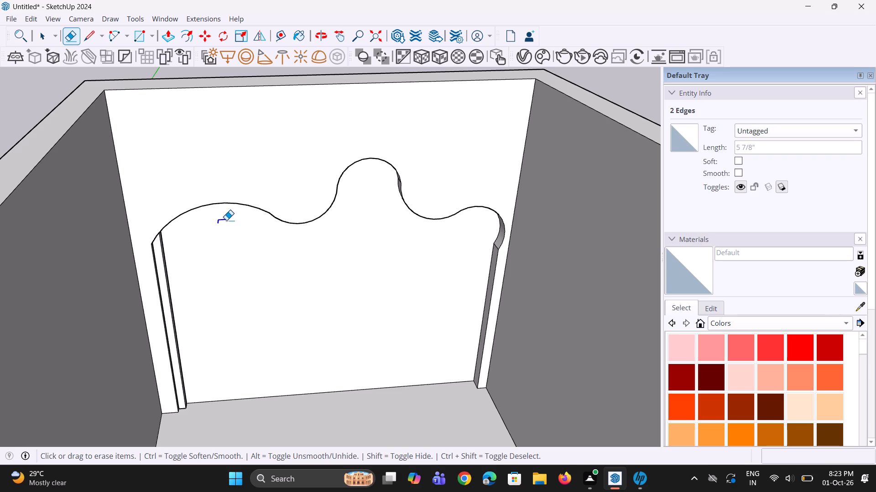
left_click_drag(226, 220, 219, 226)
Examine the cleaned recess in the whole room and the strip's fit against the recess's left side.
scroll(255, 339, "down", 4)
middle_click_drag(256, 335, 215, 287)
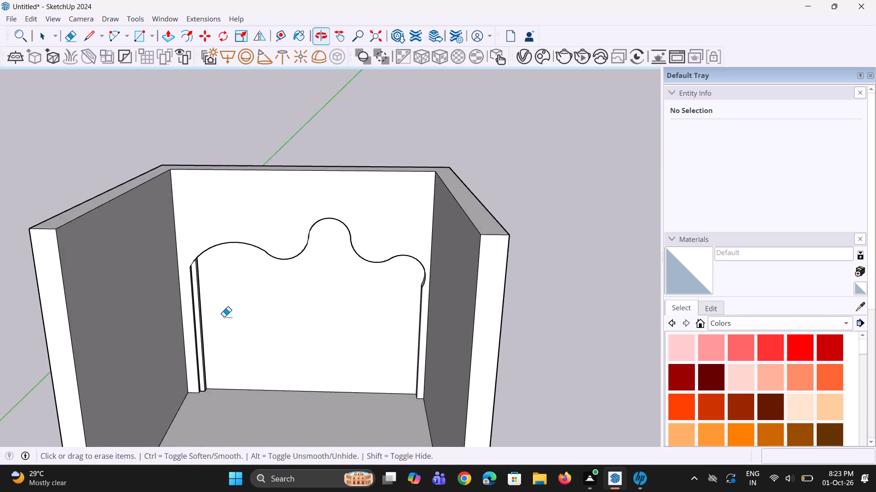
scroll(229, 328, "down", 4)
key("space")
key("space")
middle_click(454, 299)
scroll(117, 337, "up", 4)
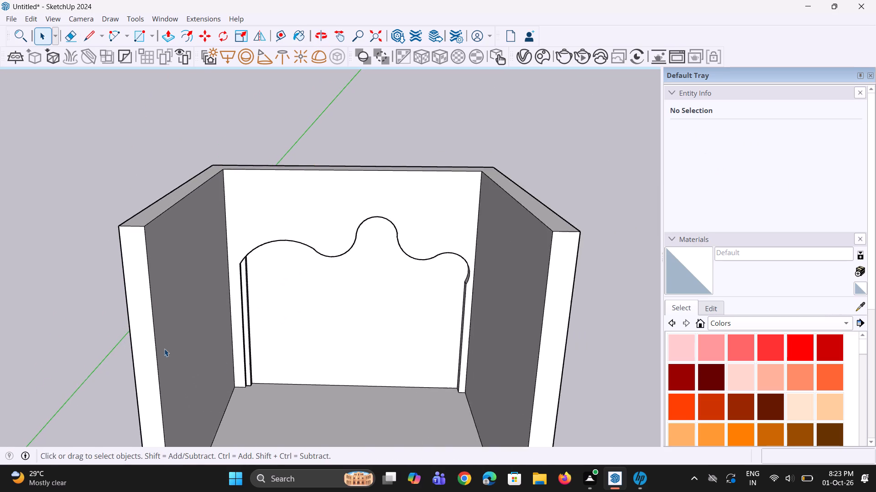
scroll(164, 348, "up", 8)
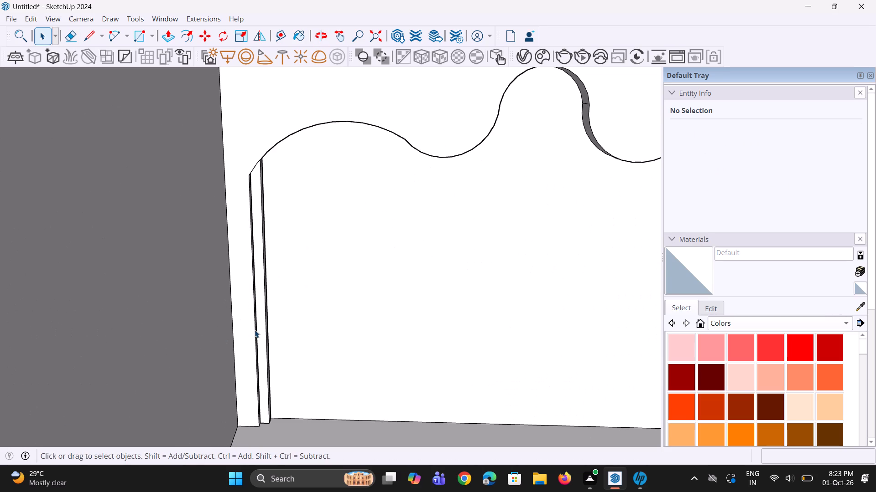
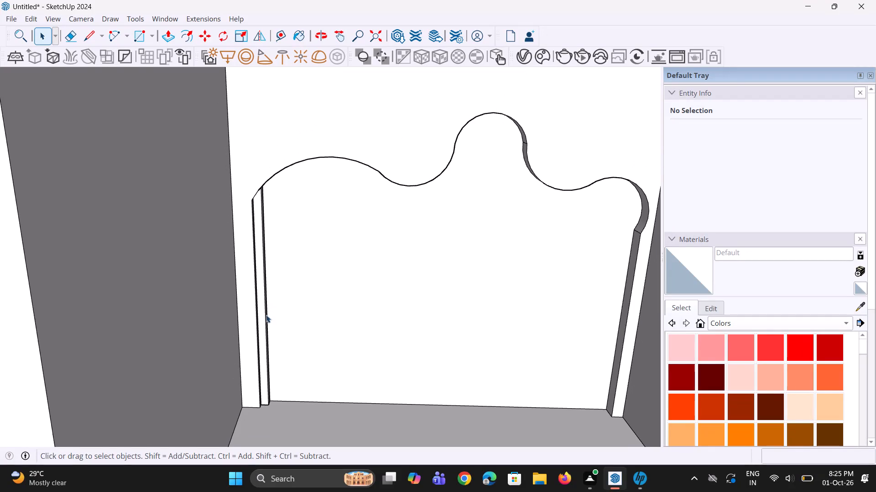
Copy the vertical slat at the curved recess's left end sideways along the back wall, about 3 1/4" over.
left_click(264, 343)
scroll(278, 346, "down", 3)
scroll(290, 378, "up", 4)
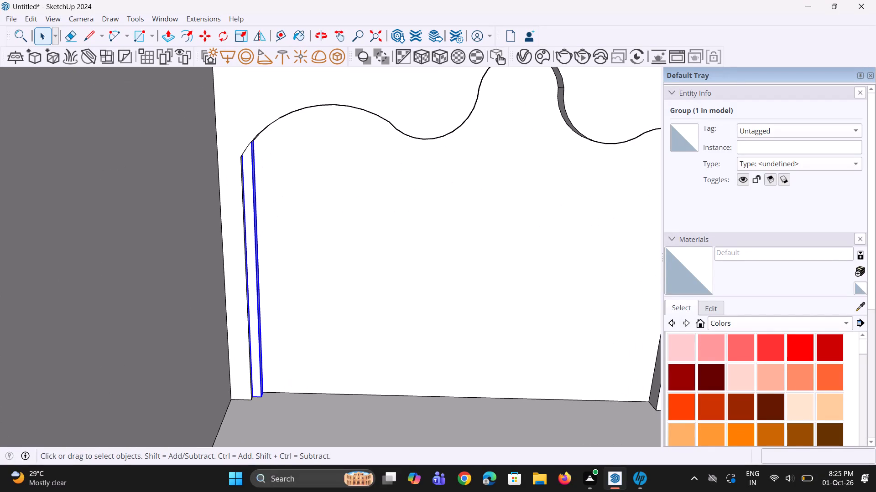
scroll(185, 166, "down", 6)
scroll(219, 282, "up", 3)
key("m")
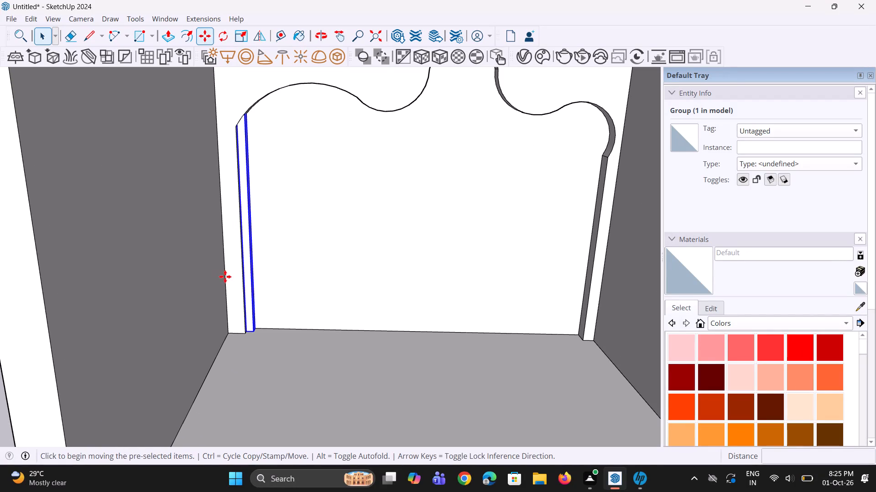
scroll(253, 326, "up", 8)
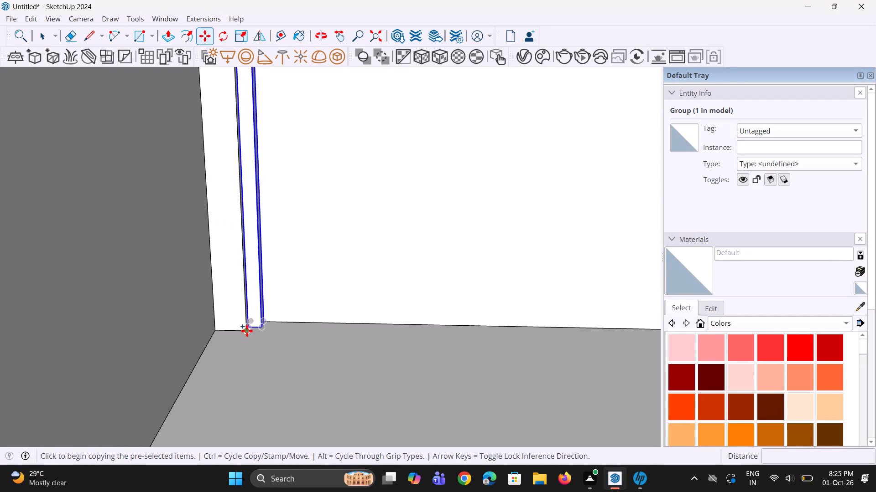
scroll(247, 331, "up", 5)
left_click(250, 324)
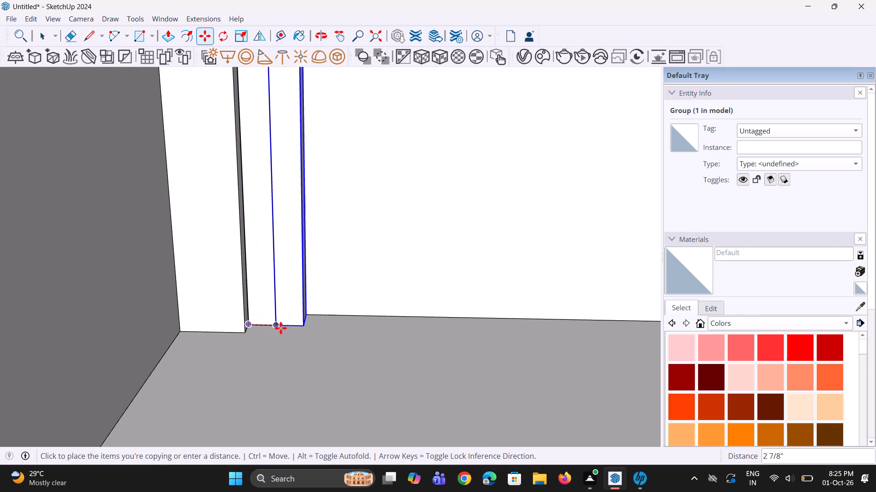
scroll(283, 329, "up", 2)
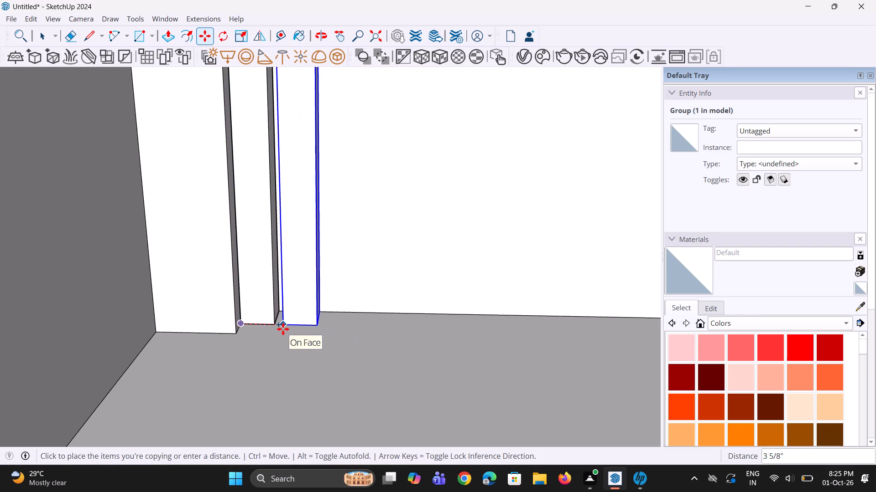
scroll(283, 329, "up", 5)
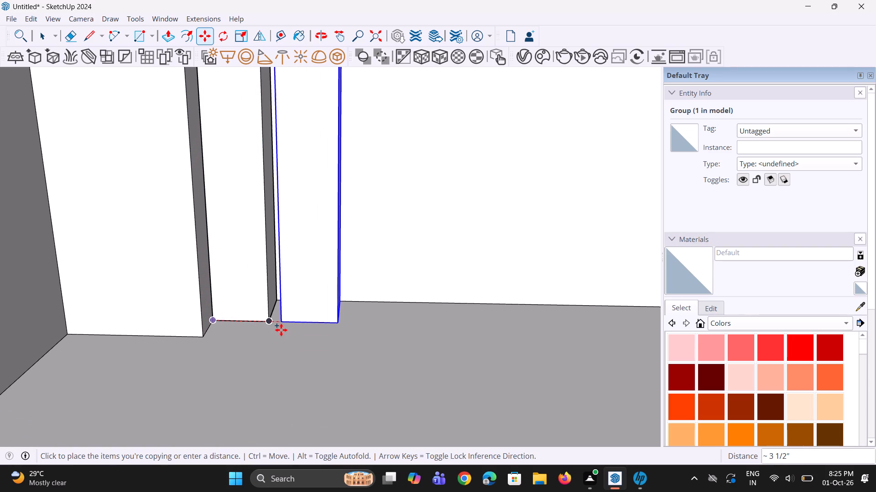
scroll(281, 330, "up", 5)
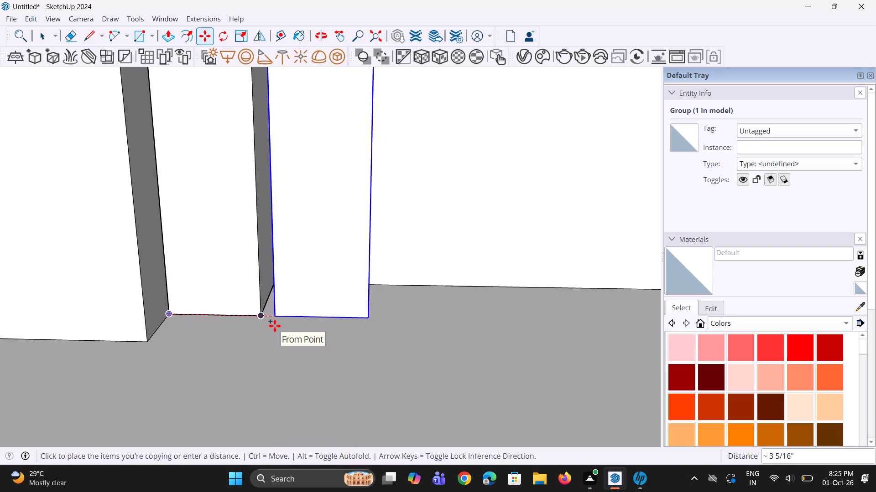
left_click(273, 326)
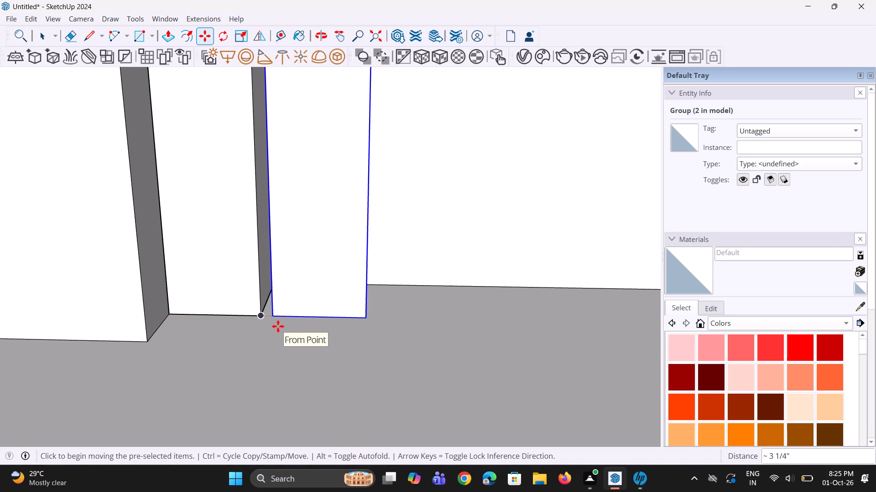
Multiply the slat copy by 50 at the same spacing to fill the curved recess.
key("asterisk")
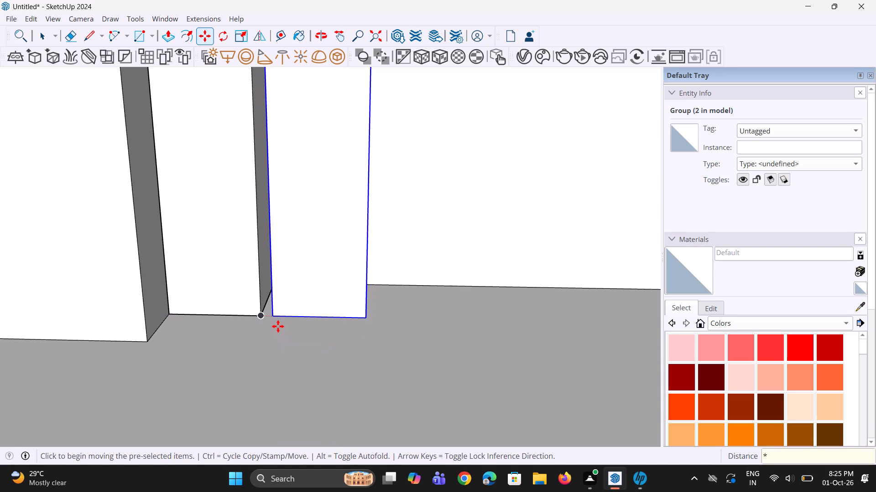
type("50")
key("Return")
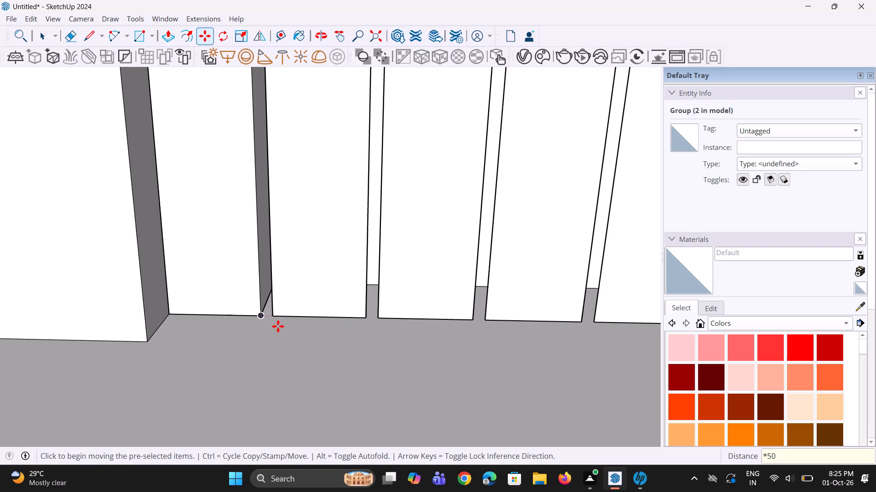
Examine how the slat array fits the curved recess at its right end, base and upper-left arch.
scroll(192, 328, "down", 17)
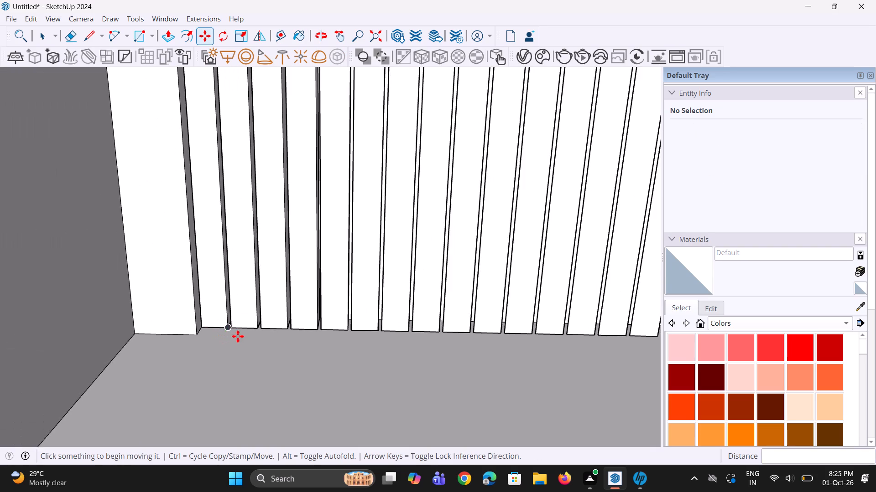
scroll(238, 336, "down", 15)
middle_click_drag(461, 271, 469, 266)
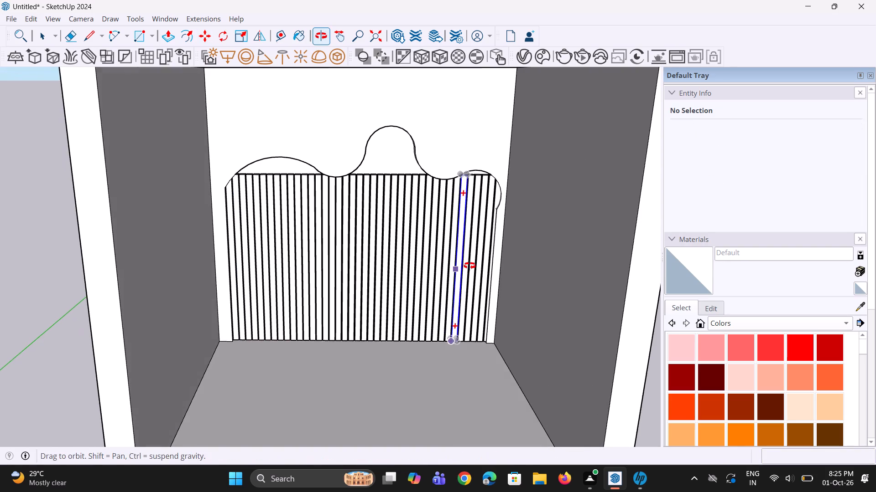
middle_click_drag(469, 266, 469, 264)
scroll(488, 315, "up", 7)
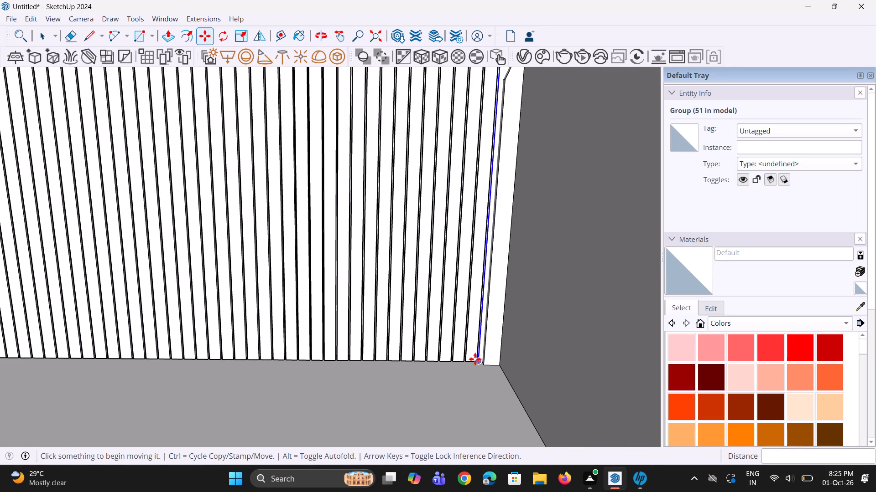
scroll(504, 352, "down", 7)
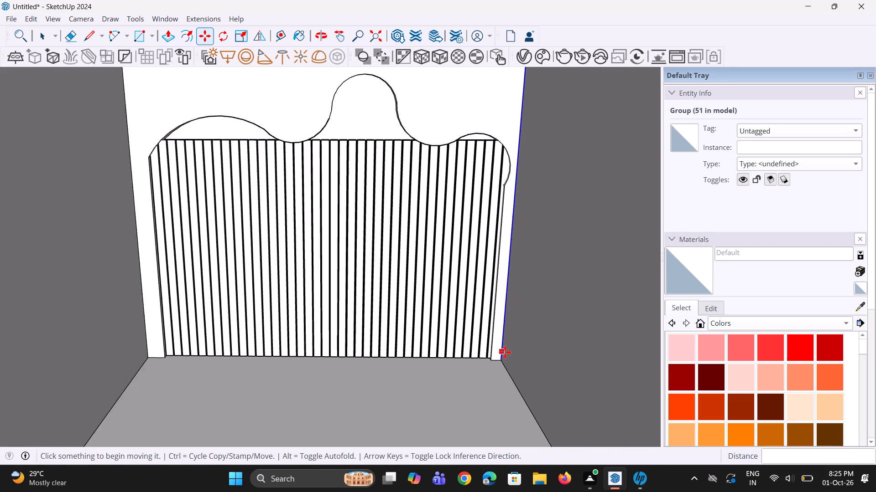
scroll(505, 352, "down", 2)
middle_click_drag(427, 334, 388, 313)
scroll(273, 271, "up", 4)
scroll(301, 212, "up", 4)
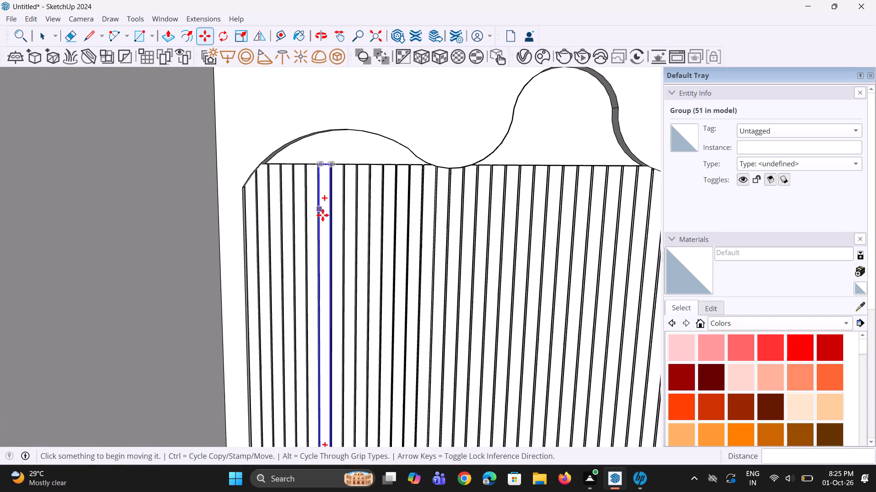
scroll(323, 215, "up", 2)
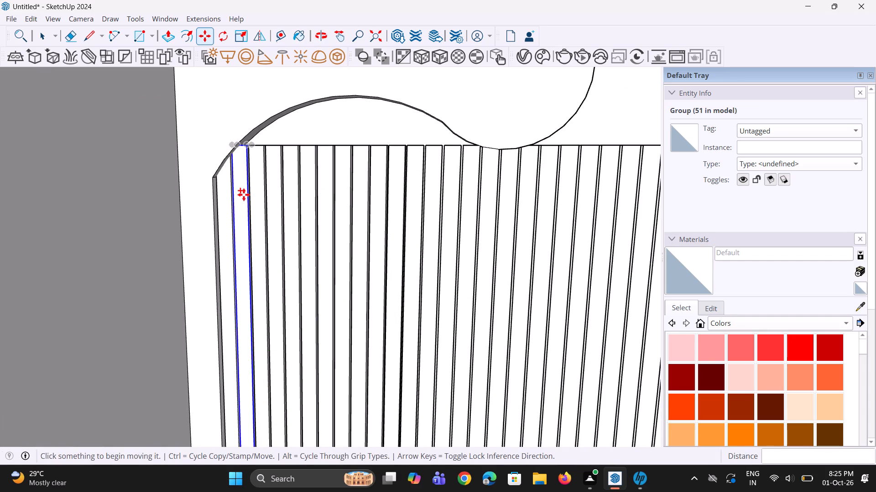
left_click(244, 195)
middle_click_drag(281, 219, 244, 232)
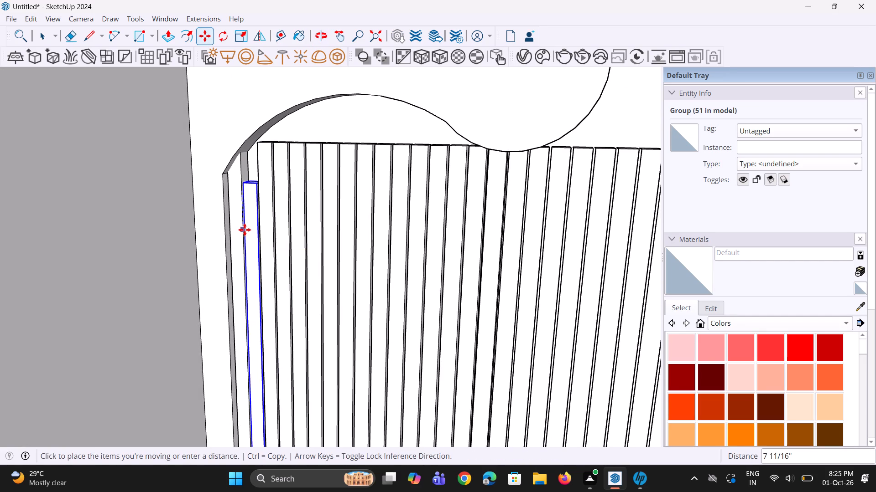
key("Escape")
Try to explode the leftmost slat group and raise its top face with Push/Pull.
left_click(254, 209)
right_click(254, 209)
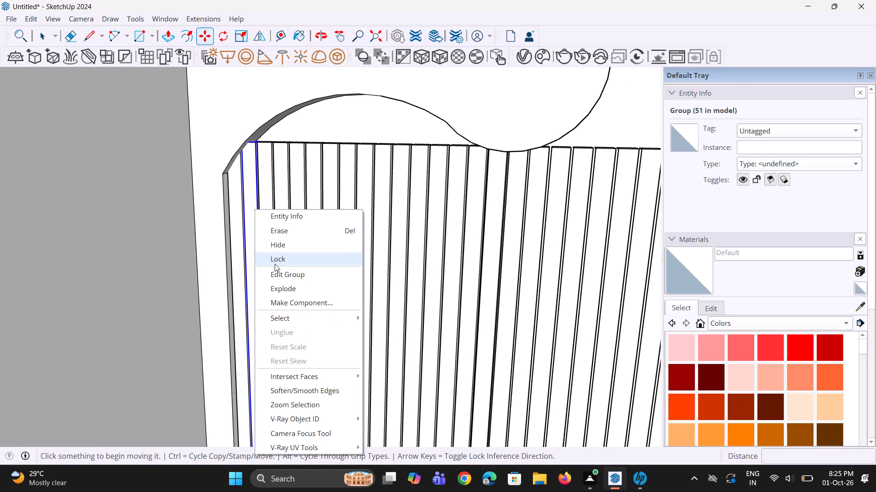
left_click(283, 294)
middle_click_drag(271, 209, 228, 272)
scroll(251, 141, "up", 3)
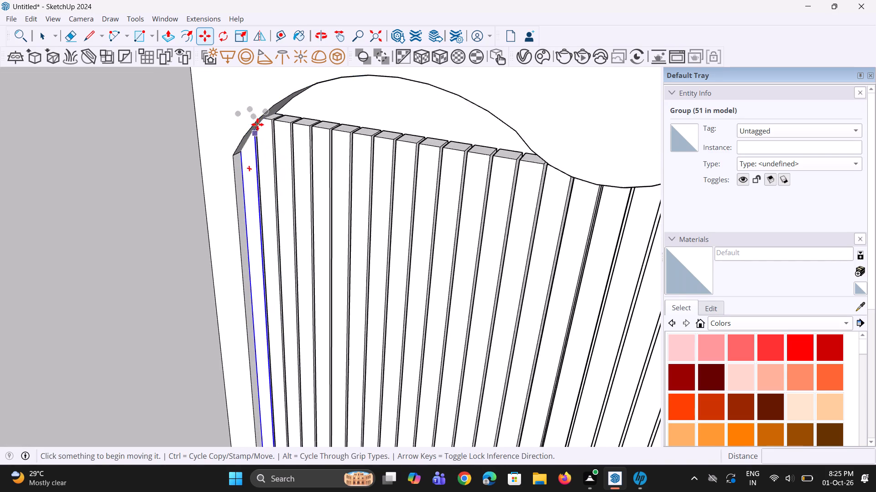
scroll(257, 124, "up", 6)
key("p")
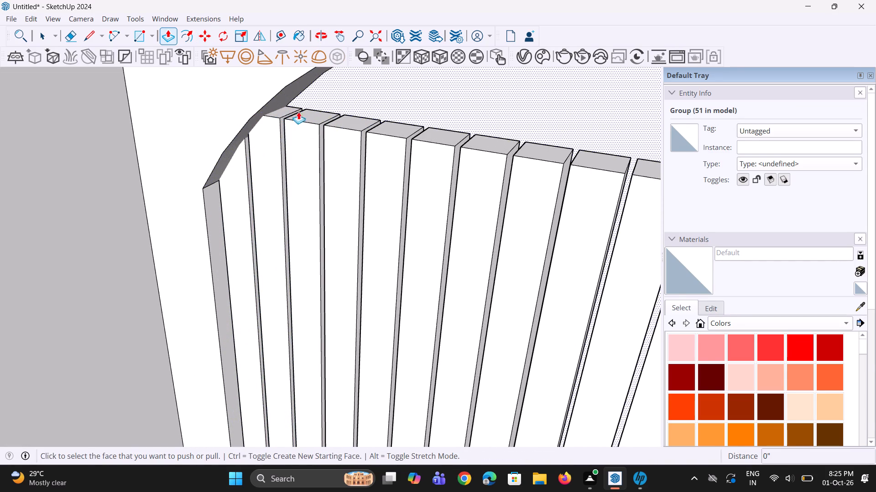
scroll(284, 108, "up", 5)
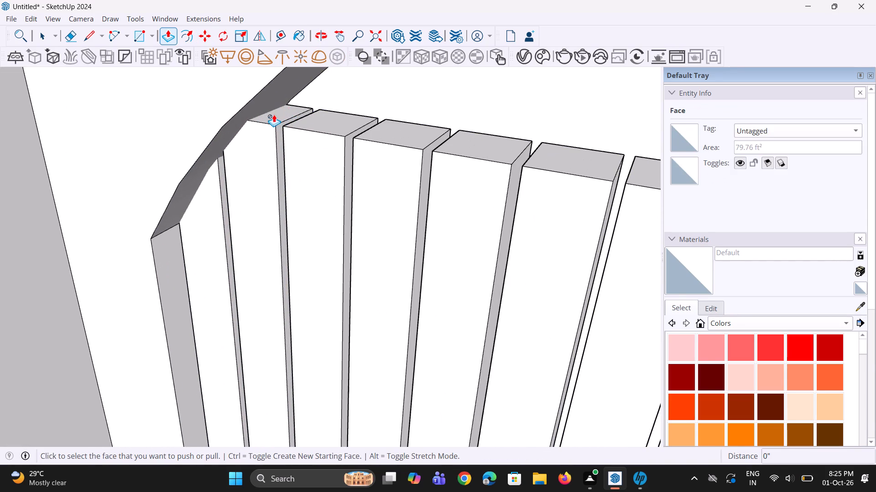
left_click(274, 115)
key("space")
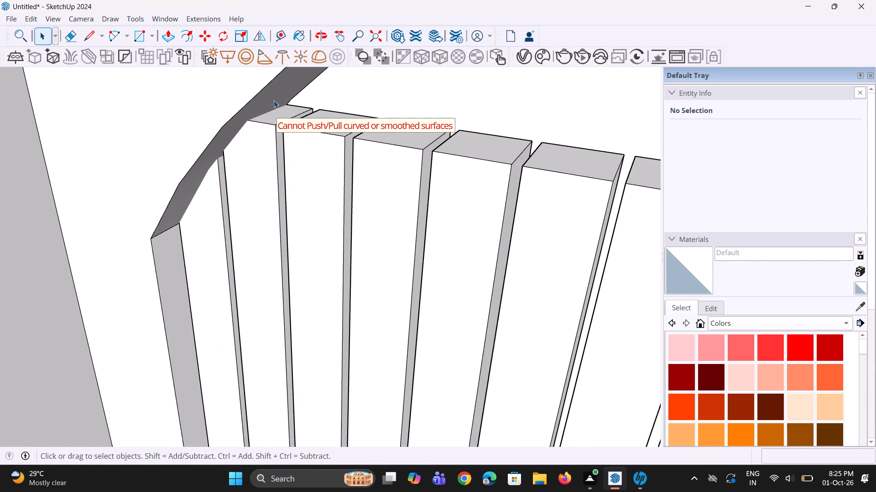
Explode the leftmost slat group under the start of the arch.
left_click(279, 118)
right_click(275, 138)
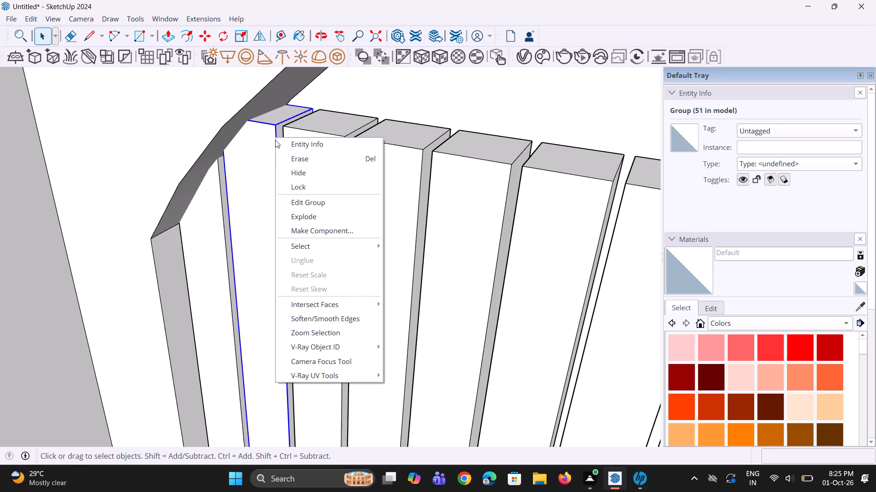
left_click(308, 217)
scroll(265, 128, "up", 3)
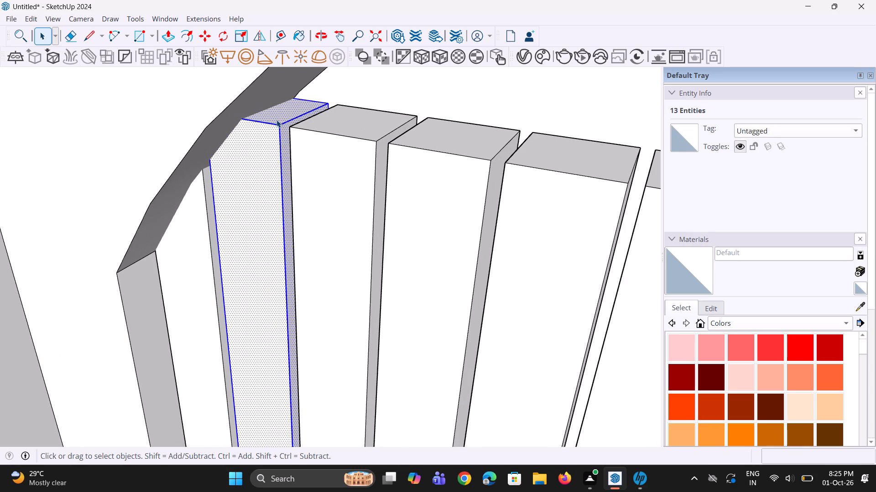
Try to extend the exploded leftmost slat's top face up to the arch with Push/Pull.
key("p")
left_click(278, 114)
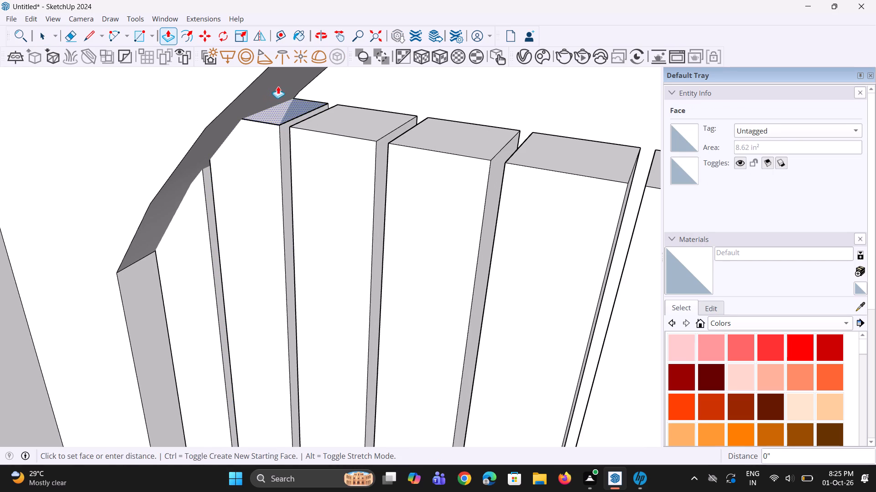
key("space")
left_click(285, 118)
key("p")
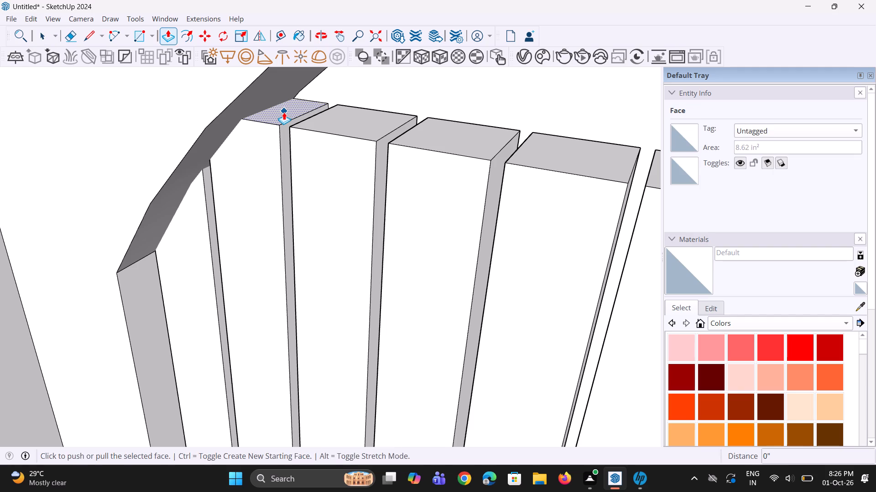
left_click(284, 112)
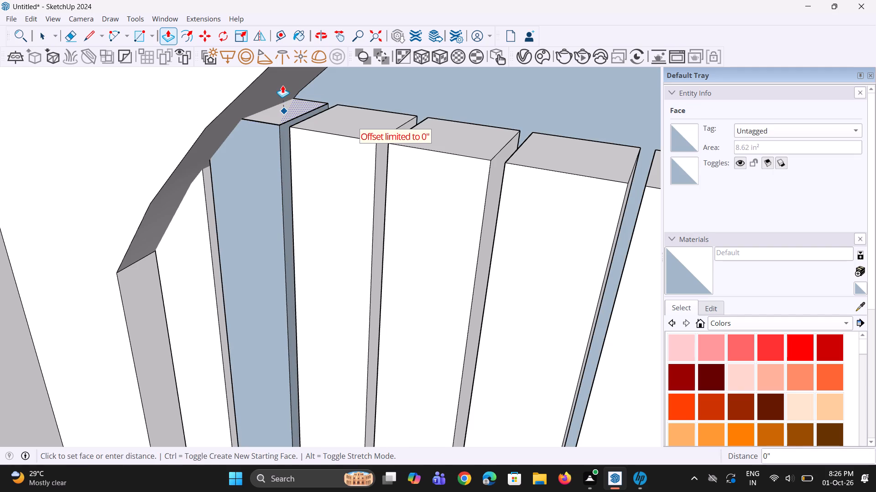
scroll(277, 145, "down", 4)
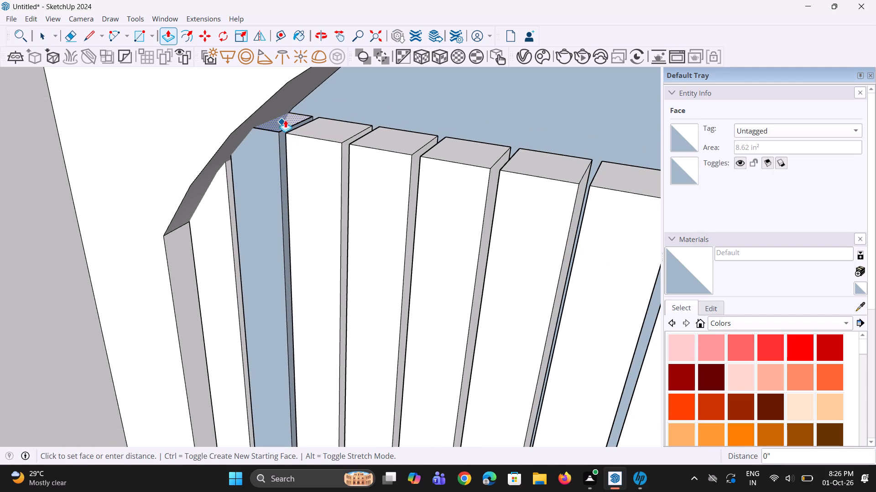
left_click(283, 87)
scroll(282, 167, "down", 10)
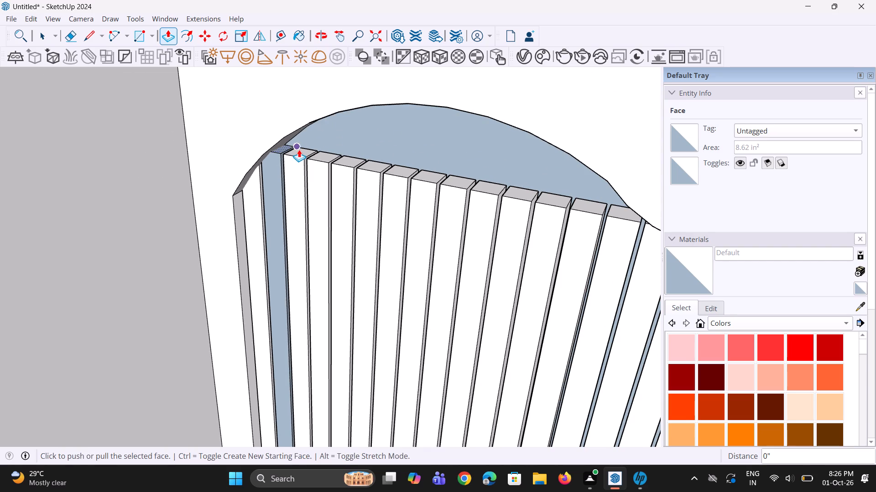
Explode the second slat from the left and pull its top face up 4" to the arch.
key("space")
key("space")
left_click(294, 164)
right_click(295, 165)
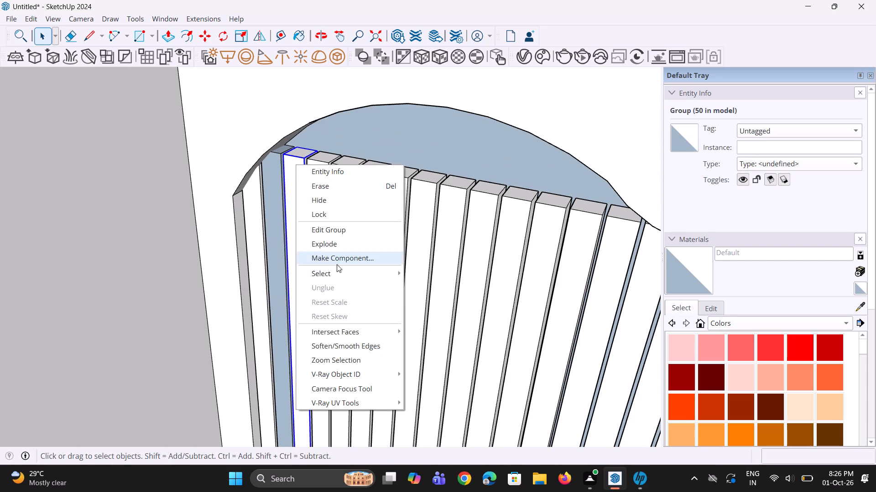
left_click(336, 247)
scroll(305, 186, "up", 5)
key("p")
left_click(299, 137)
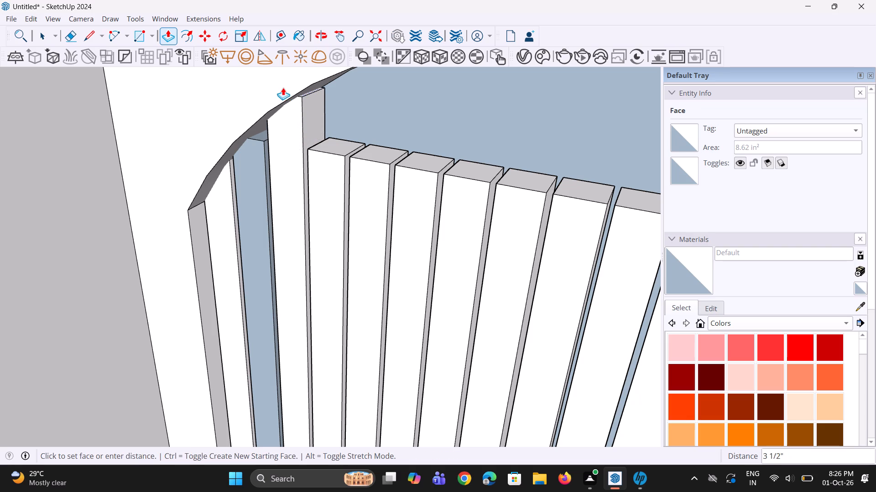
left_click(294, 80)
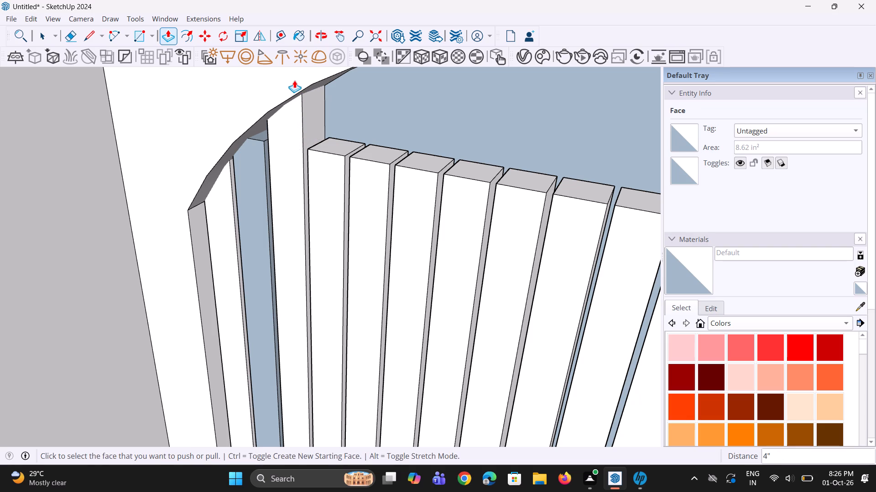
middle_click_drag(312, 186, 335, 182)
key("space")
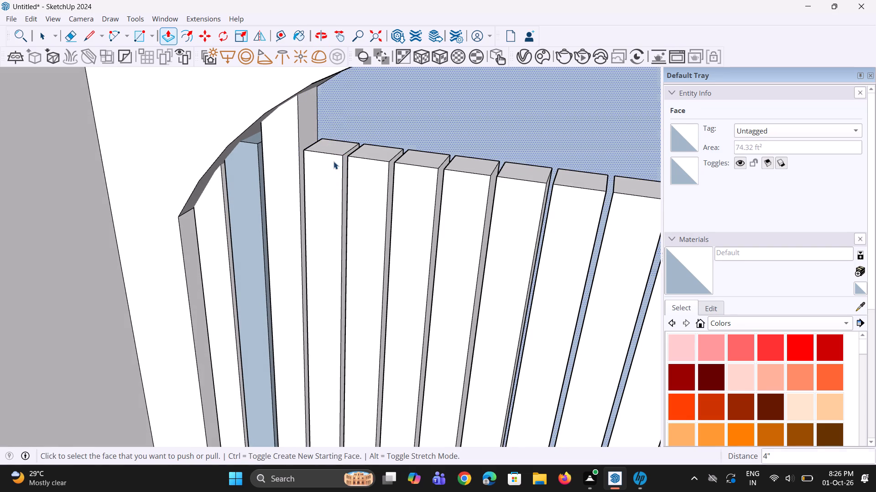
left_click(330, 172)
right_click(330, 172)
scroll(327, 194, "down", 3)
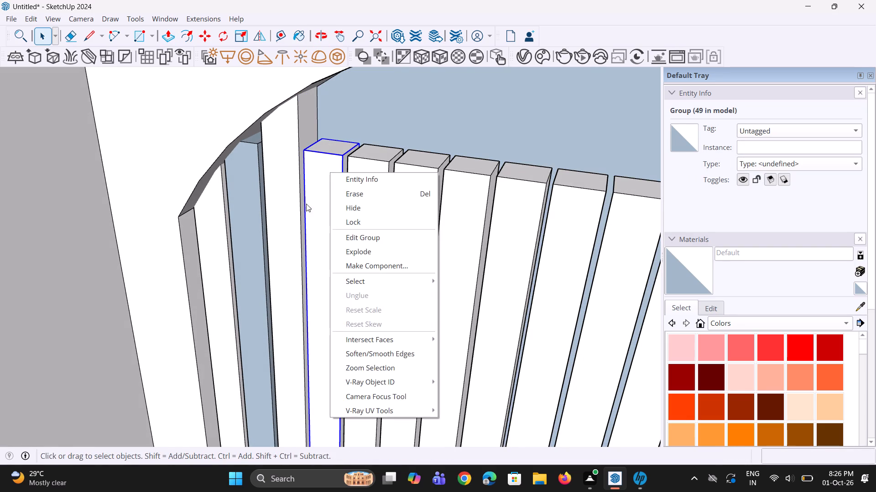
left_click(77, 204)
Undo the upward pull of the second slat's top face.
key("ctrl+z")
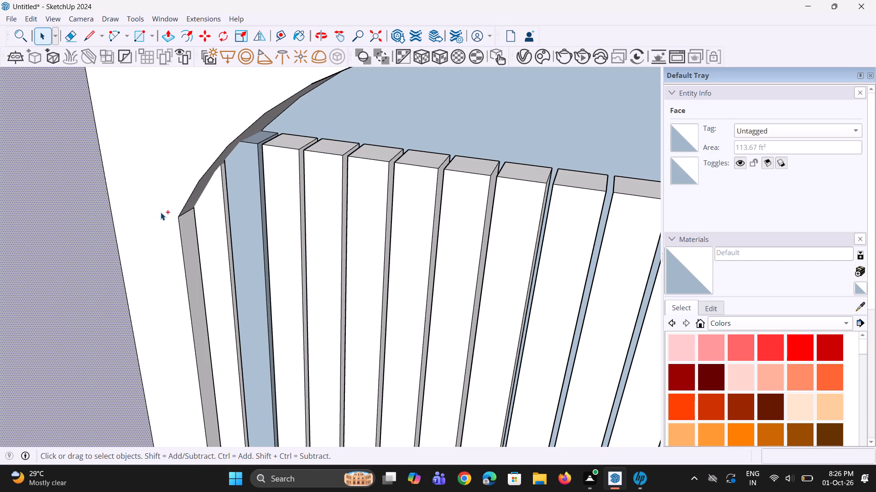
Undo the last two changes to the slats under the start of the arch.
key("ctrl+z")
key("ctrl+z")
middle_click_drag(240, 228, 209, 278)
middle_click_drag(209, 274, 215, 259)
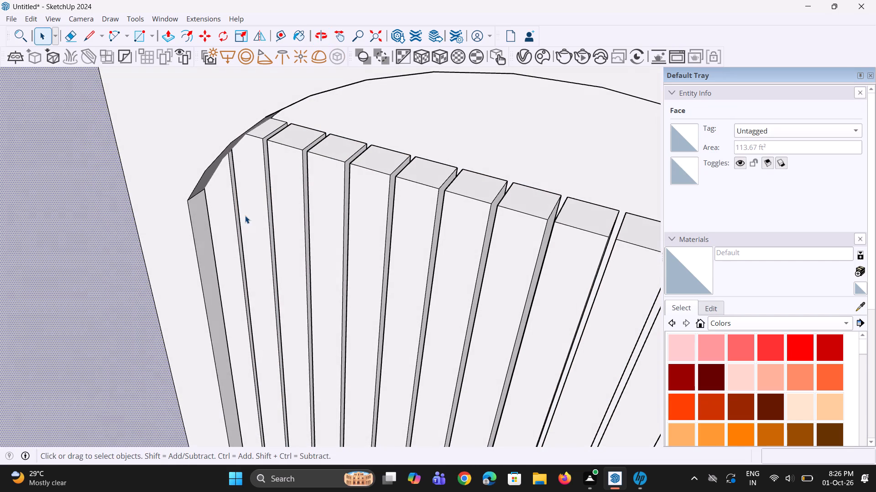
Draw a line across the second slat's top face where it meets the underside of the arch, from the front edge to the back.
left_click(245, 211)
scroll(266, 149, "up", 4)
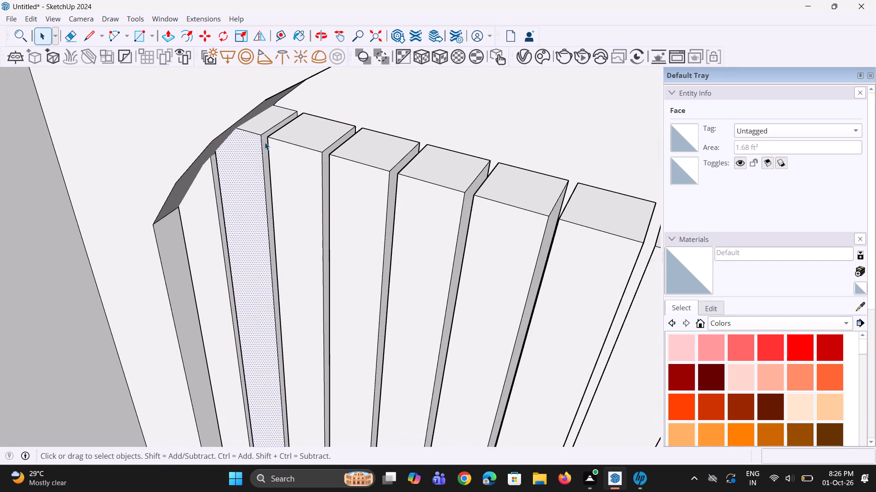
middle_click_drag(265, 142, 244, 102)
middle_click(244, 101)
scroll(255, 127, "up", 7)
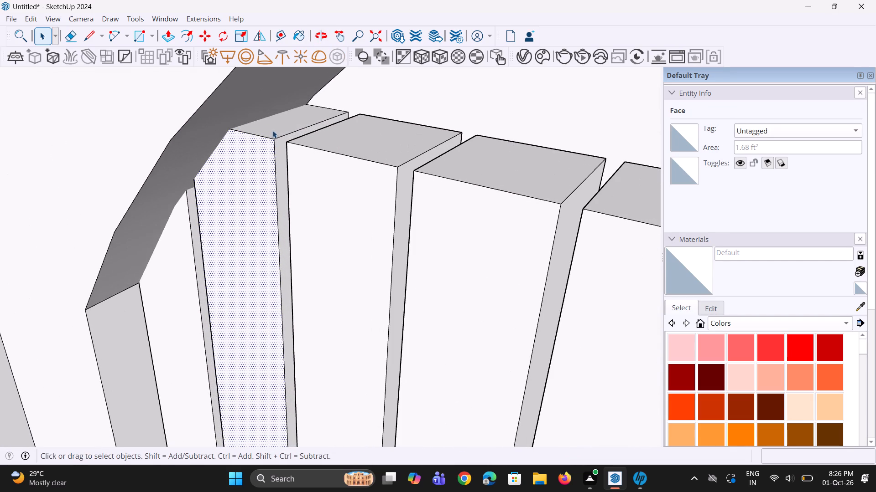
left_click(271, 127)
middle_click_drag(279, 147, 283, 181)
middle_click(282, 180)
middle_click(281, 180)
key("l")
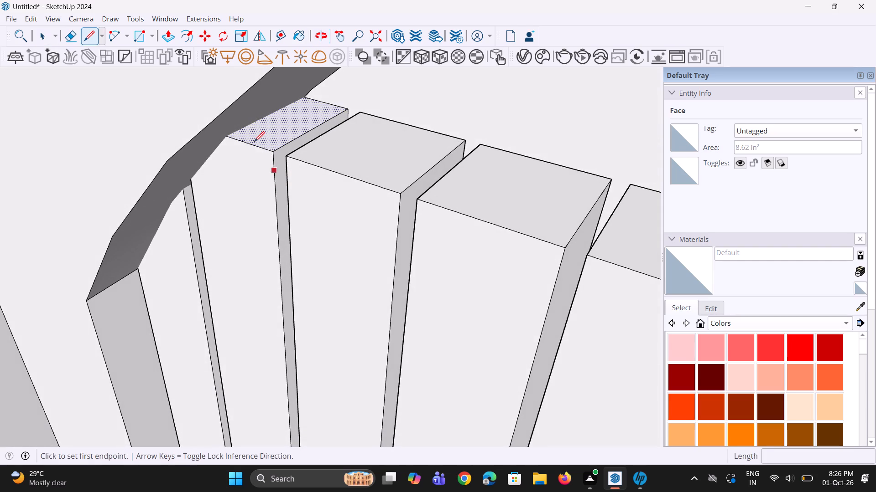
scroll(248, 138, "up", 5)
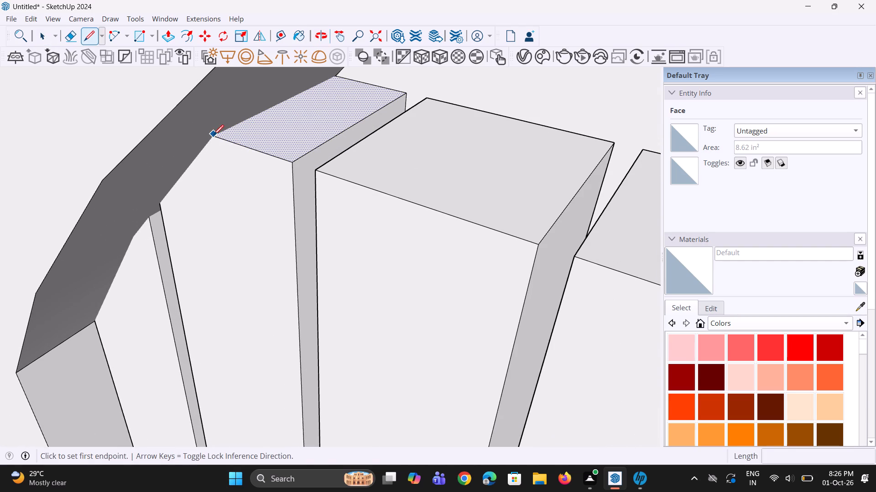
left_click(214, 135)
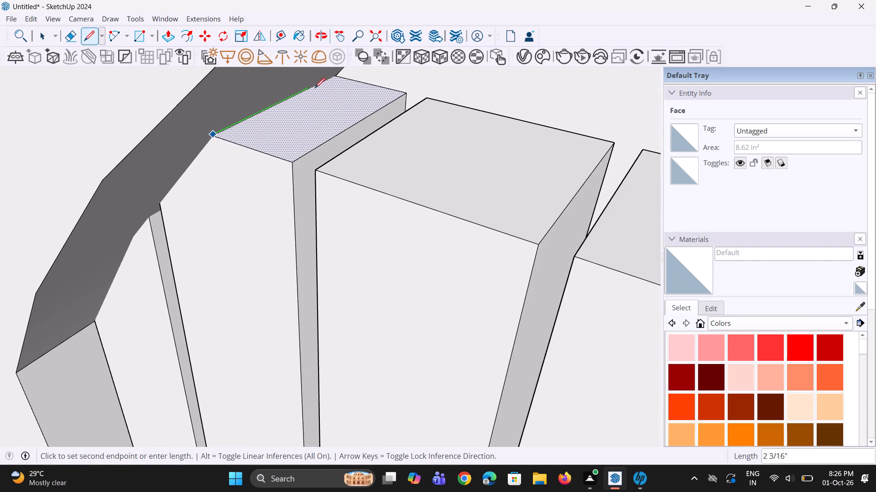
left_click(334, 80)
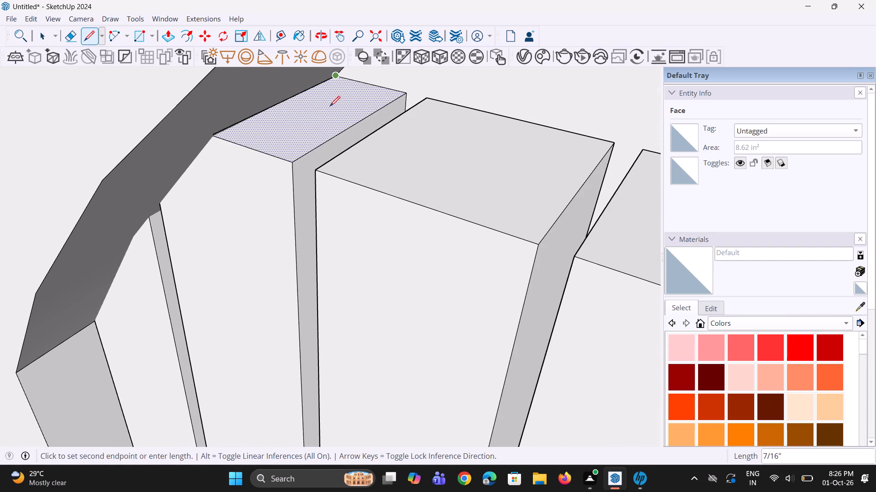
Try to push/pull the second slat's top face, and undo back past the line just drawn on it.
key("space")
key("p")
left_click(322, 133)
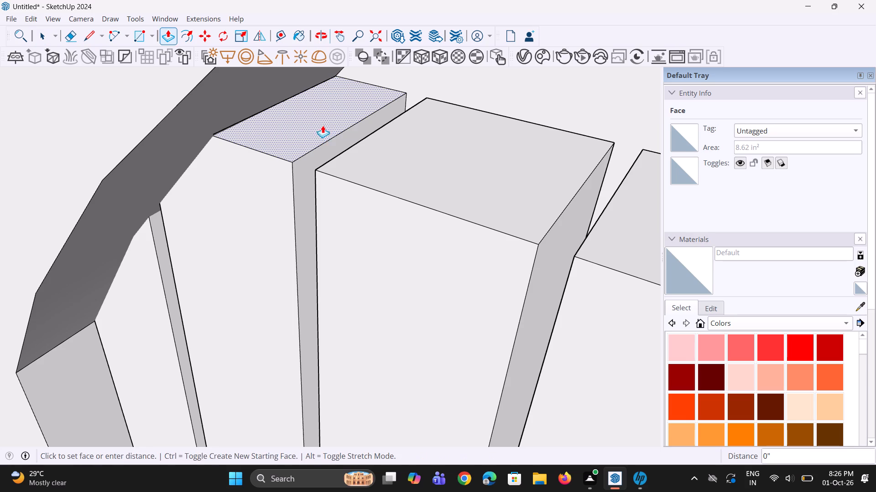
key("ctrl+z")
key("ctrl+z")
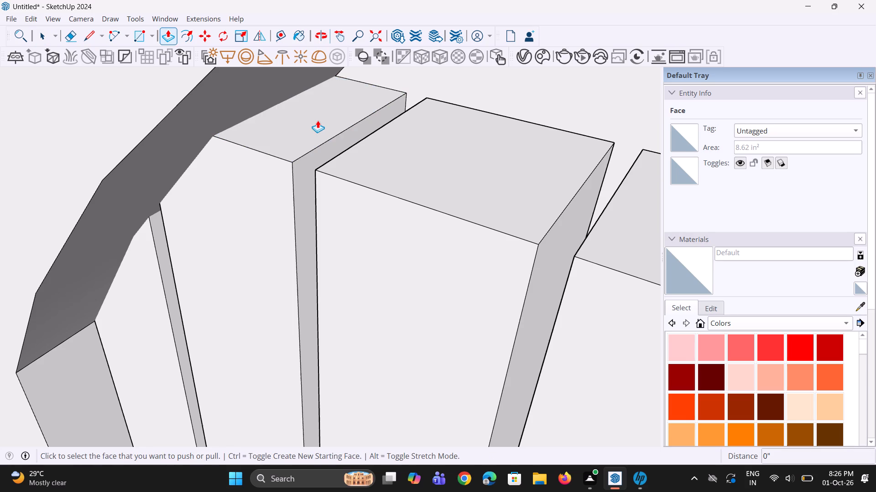
Draw a 3" line across the second slat's top face along its intersection with the arch's underside.
key("space")
key("l")
scroll(251, 129, "up", 6)
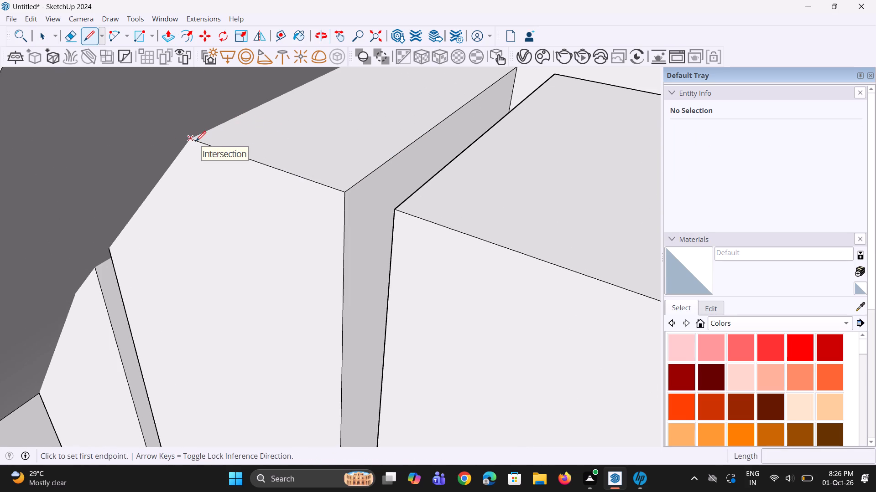
left_click(196, 141)
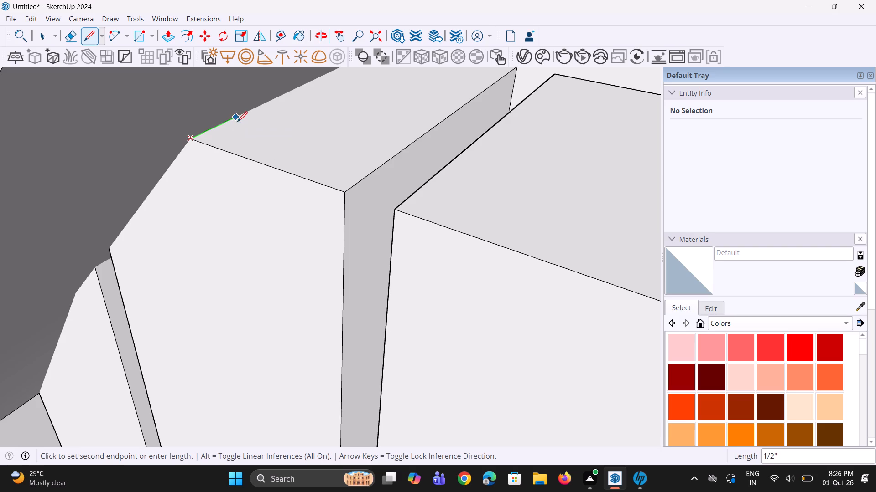
scroll(237, 122, "down", 12)
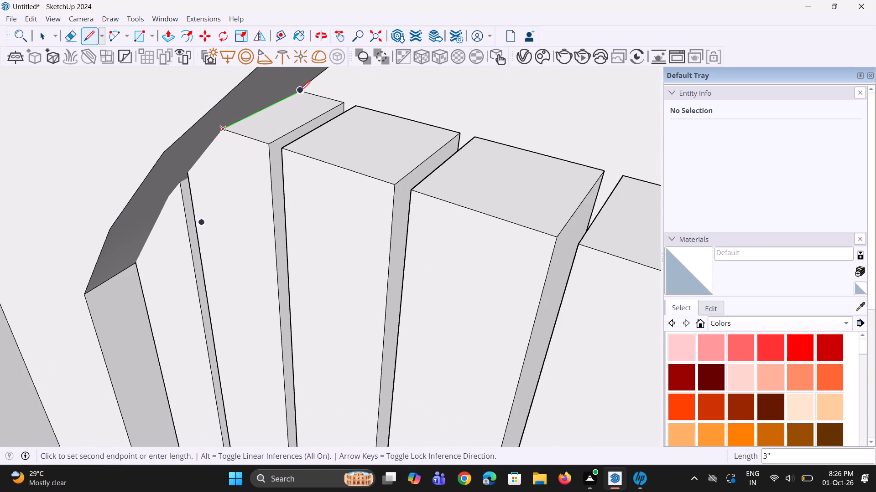
scroll(300, 91, "up", 7)
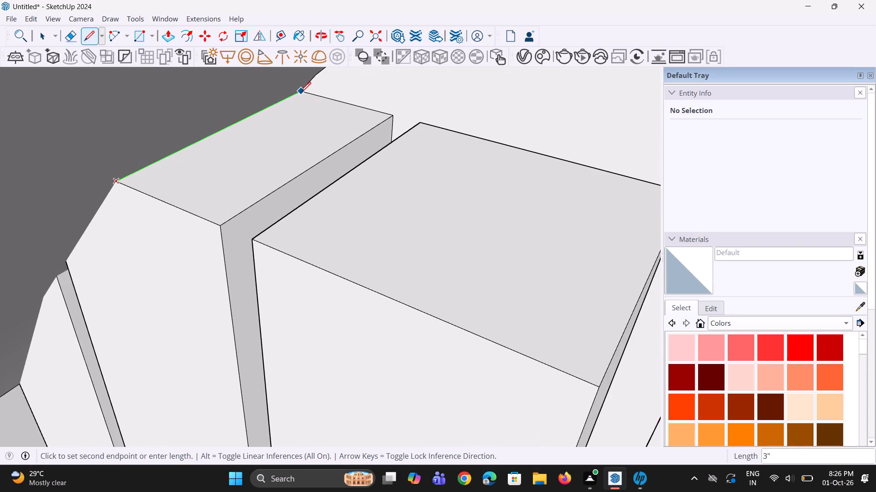
left_click(303, 91)
key("space")
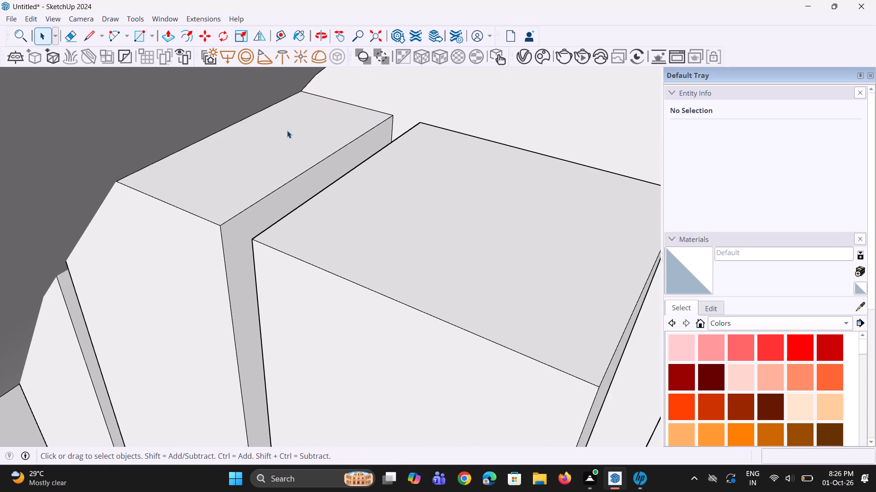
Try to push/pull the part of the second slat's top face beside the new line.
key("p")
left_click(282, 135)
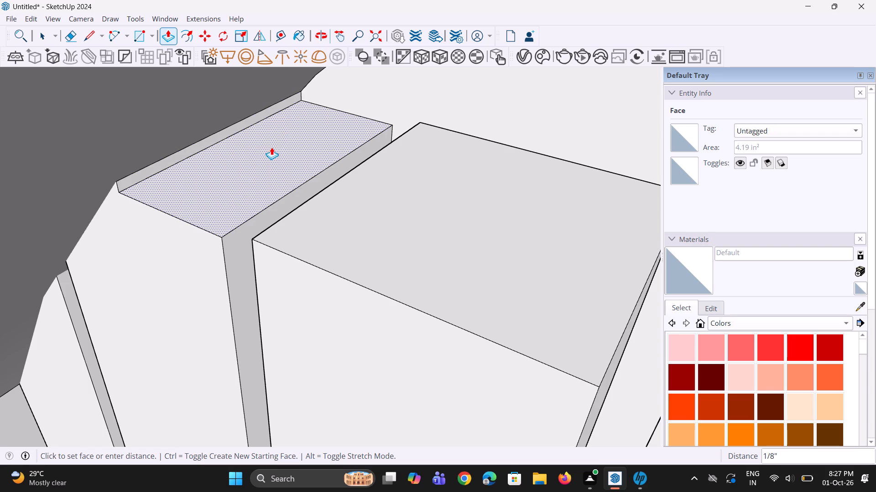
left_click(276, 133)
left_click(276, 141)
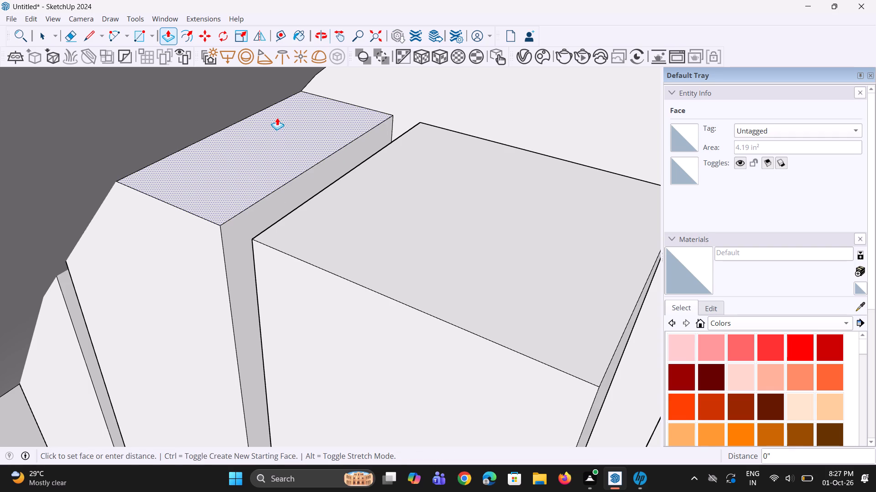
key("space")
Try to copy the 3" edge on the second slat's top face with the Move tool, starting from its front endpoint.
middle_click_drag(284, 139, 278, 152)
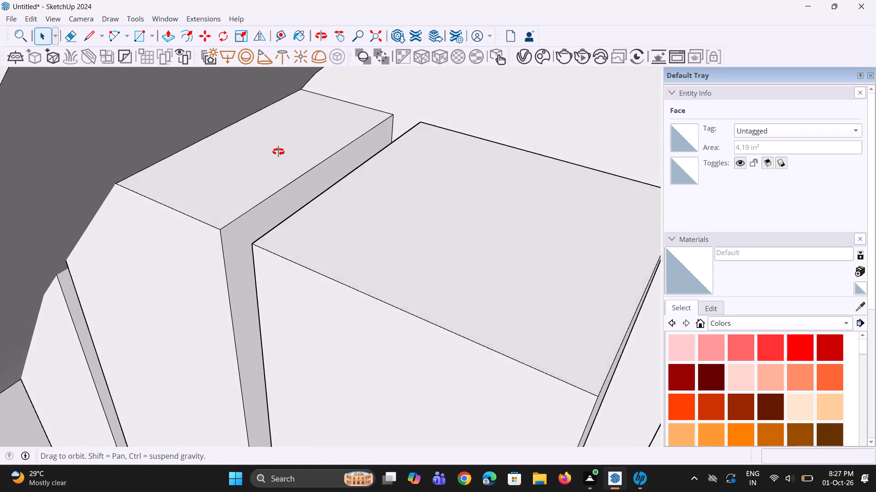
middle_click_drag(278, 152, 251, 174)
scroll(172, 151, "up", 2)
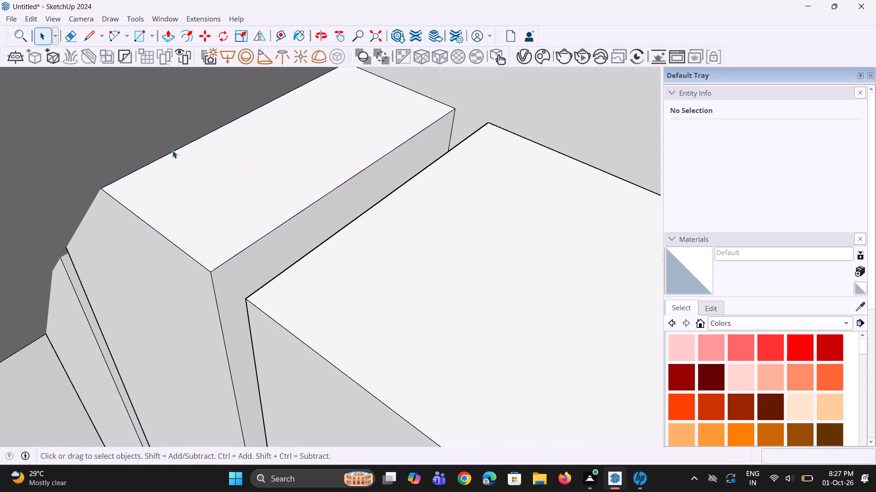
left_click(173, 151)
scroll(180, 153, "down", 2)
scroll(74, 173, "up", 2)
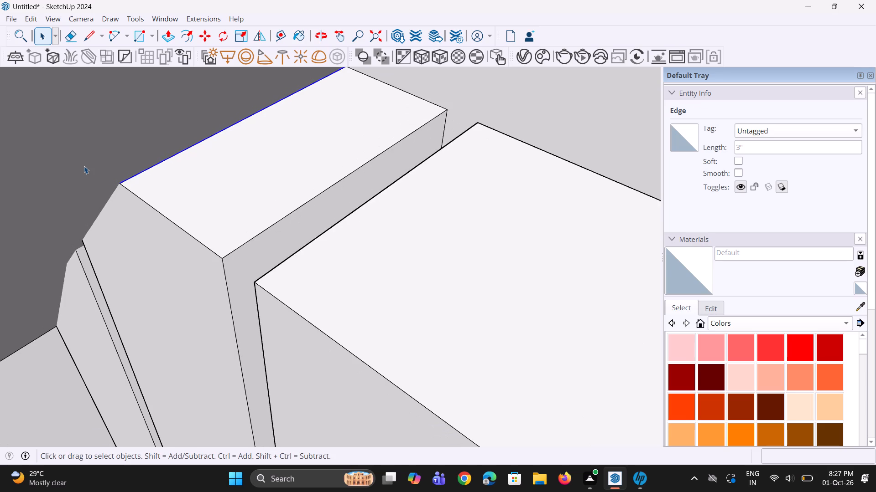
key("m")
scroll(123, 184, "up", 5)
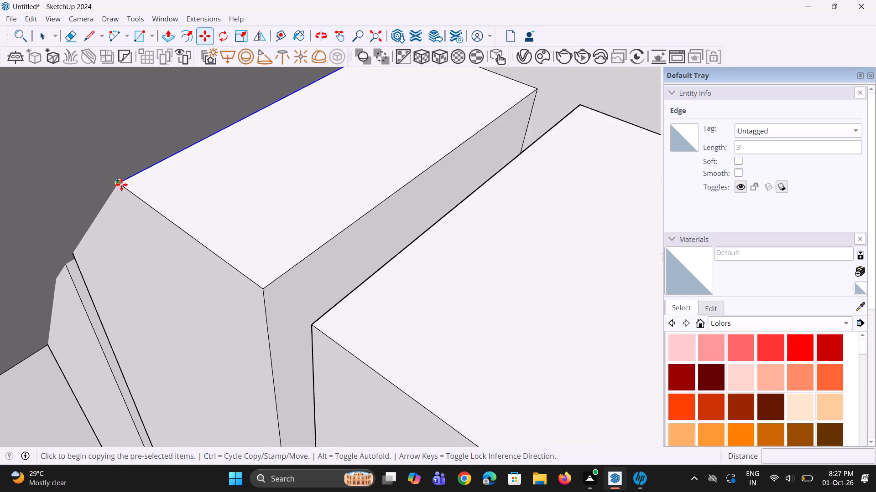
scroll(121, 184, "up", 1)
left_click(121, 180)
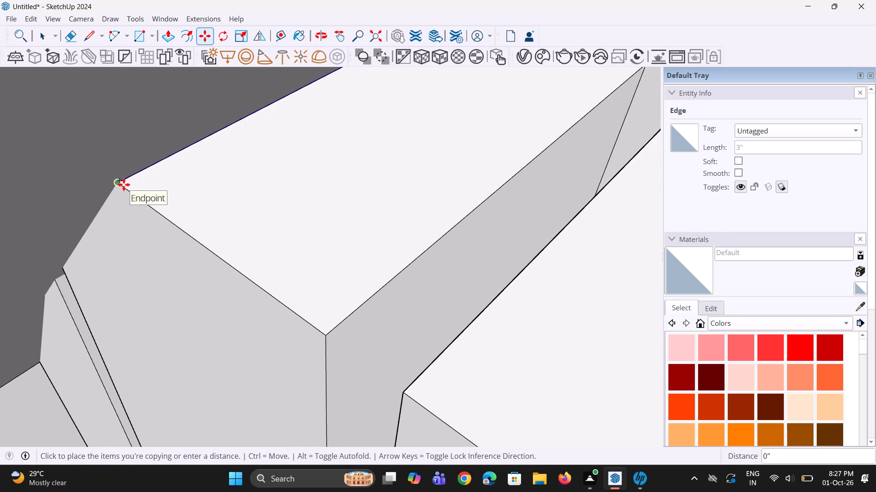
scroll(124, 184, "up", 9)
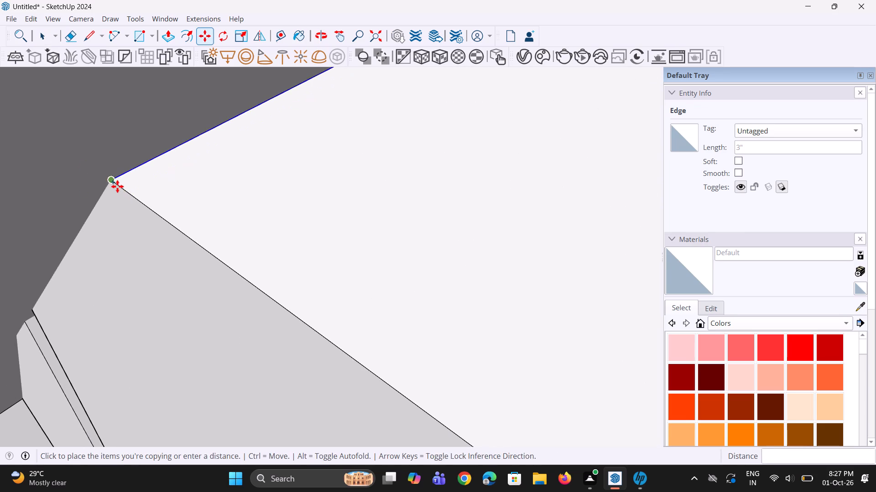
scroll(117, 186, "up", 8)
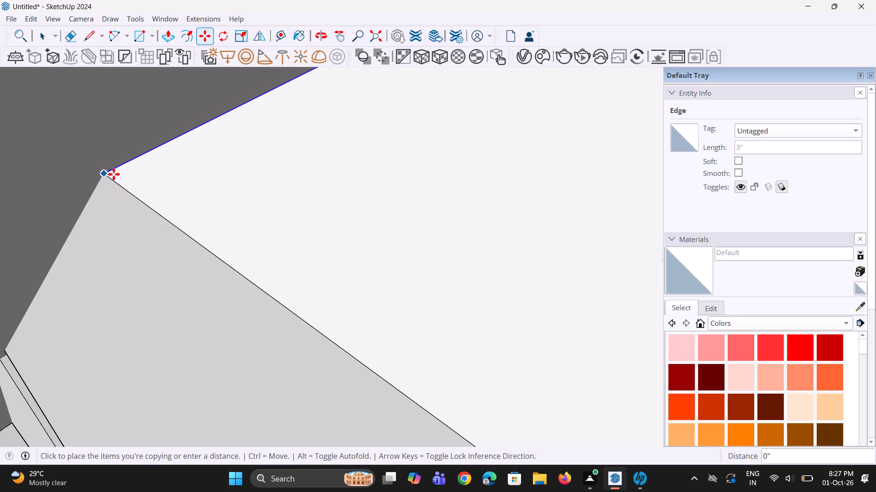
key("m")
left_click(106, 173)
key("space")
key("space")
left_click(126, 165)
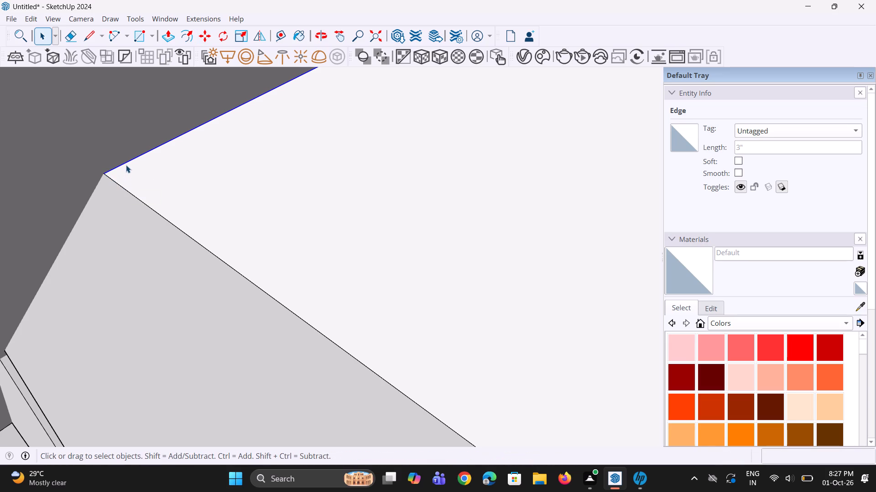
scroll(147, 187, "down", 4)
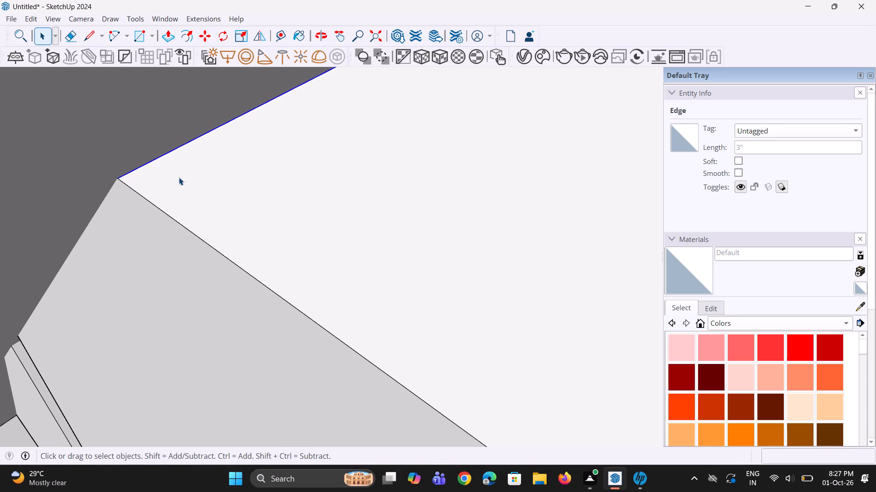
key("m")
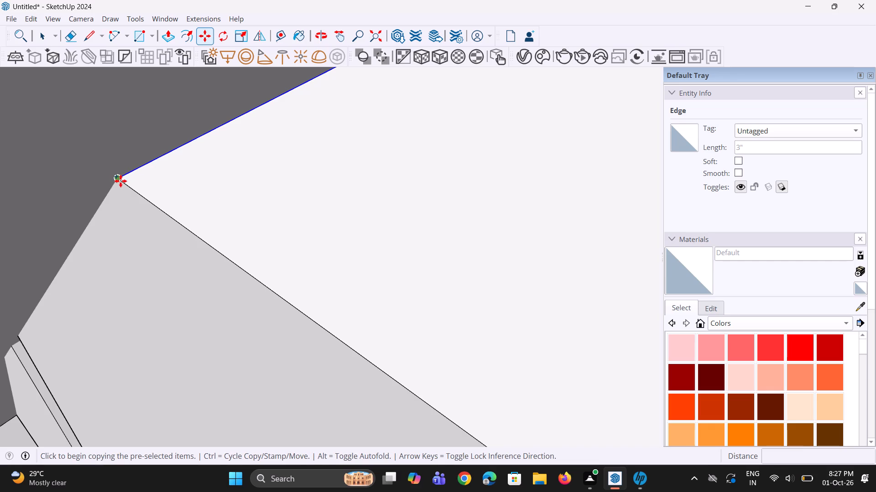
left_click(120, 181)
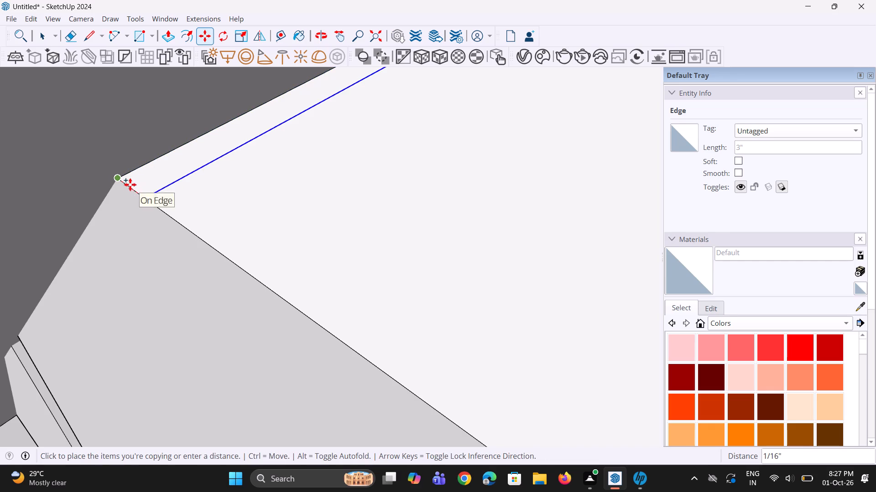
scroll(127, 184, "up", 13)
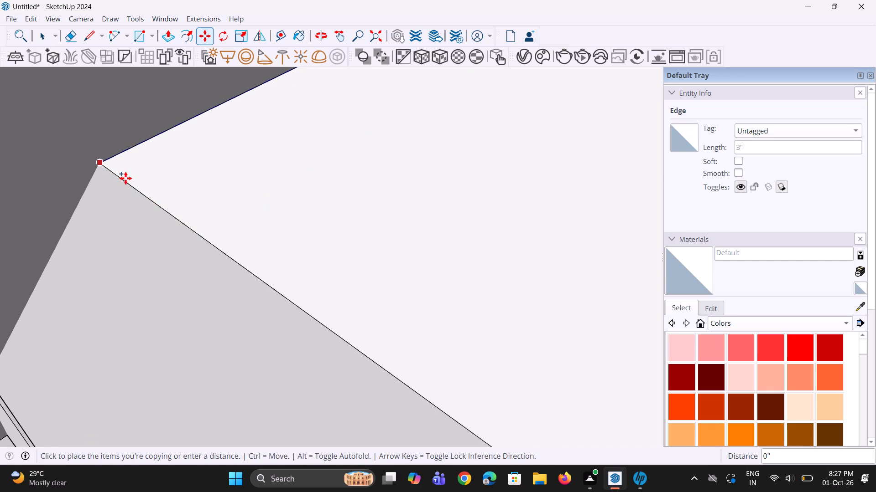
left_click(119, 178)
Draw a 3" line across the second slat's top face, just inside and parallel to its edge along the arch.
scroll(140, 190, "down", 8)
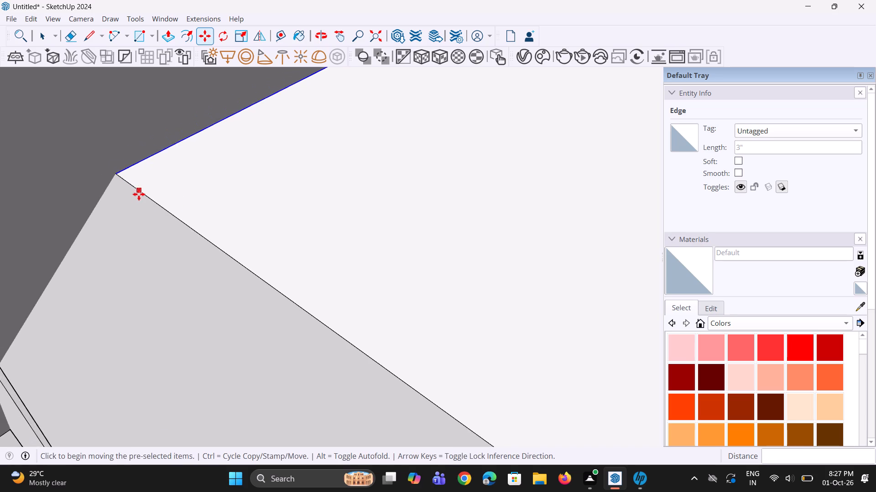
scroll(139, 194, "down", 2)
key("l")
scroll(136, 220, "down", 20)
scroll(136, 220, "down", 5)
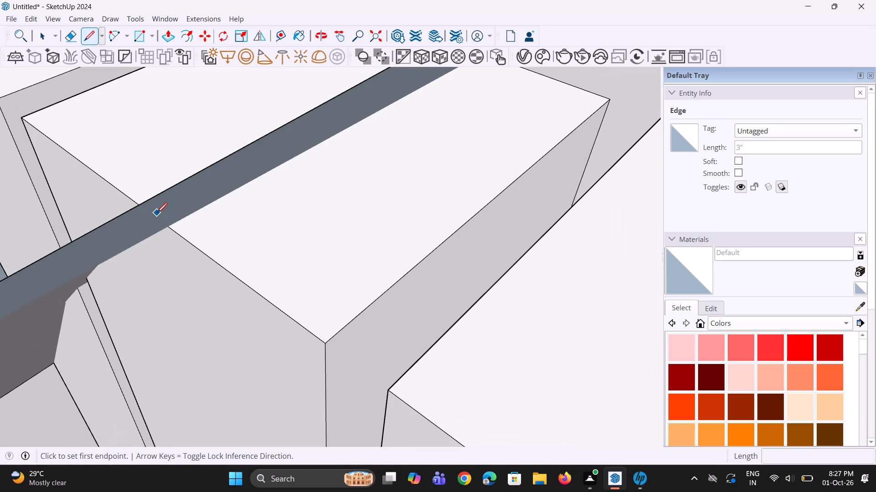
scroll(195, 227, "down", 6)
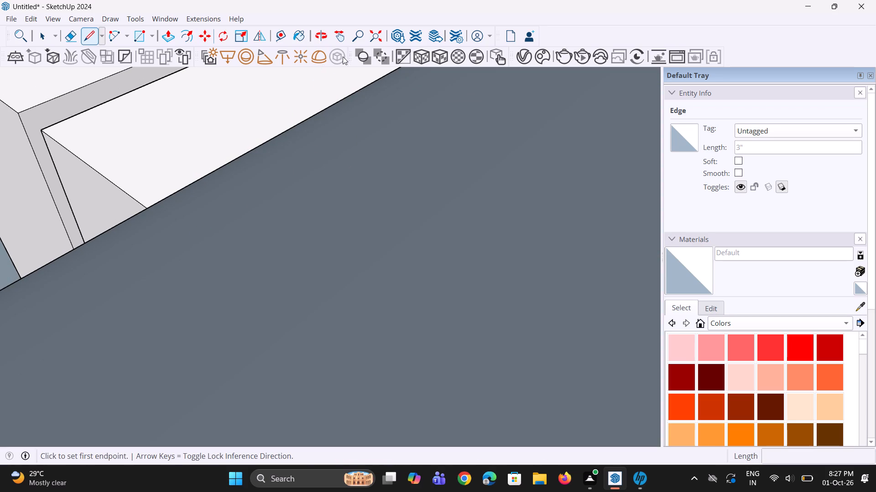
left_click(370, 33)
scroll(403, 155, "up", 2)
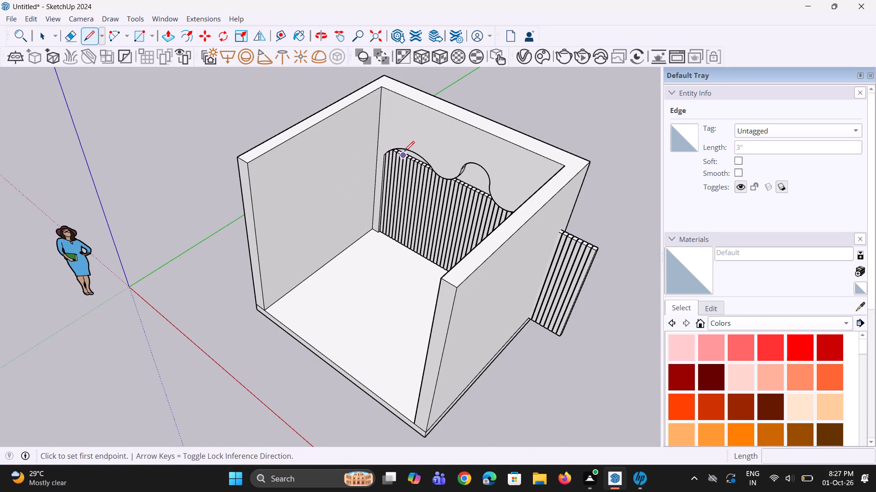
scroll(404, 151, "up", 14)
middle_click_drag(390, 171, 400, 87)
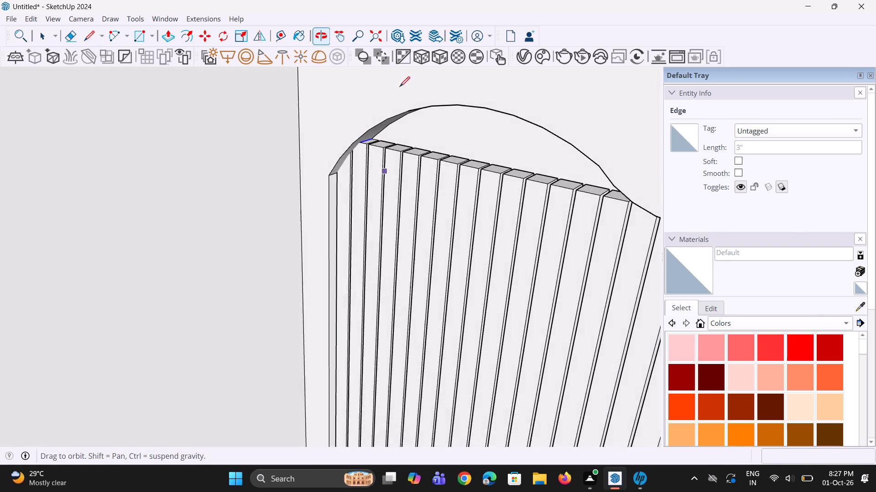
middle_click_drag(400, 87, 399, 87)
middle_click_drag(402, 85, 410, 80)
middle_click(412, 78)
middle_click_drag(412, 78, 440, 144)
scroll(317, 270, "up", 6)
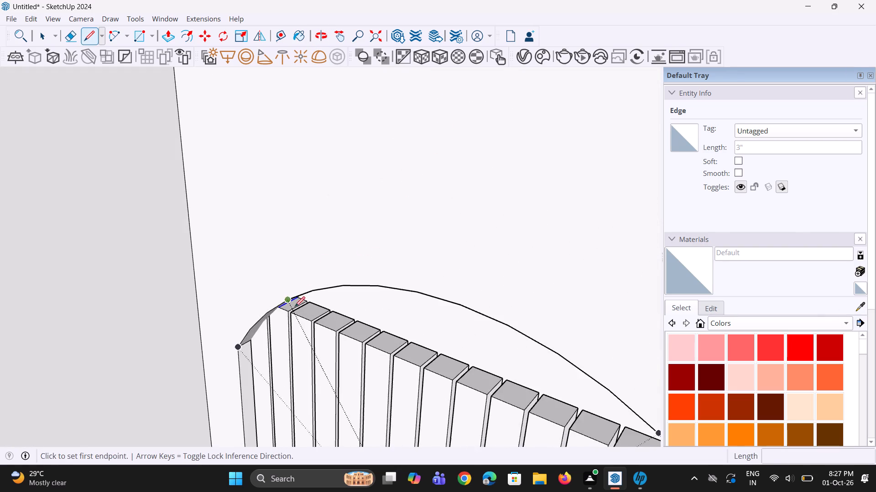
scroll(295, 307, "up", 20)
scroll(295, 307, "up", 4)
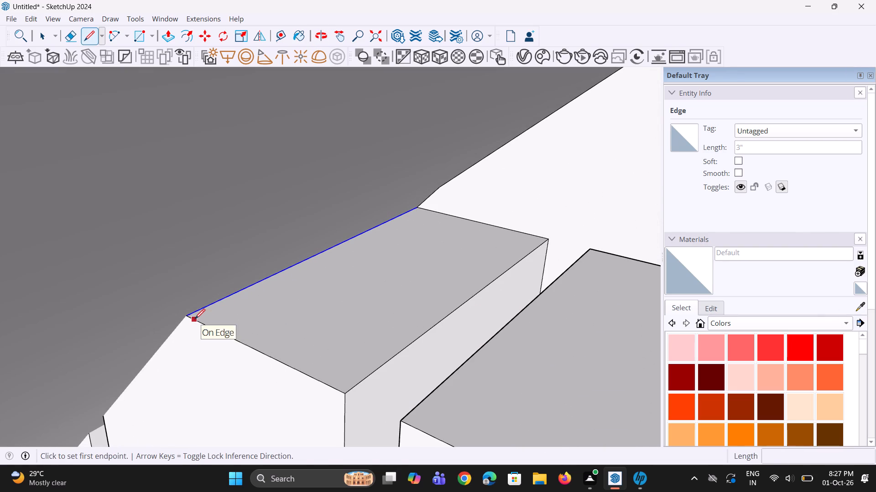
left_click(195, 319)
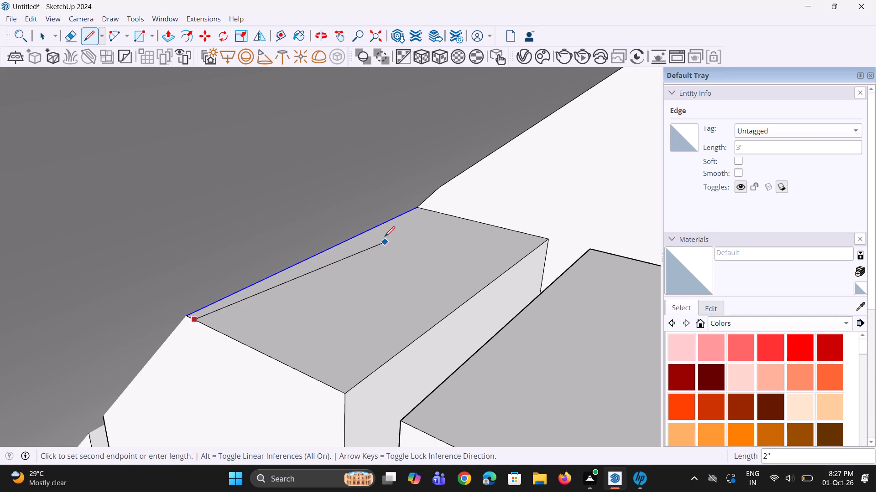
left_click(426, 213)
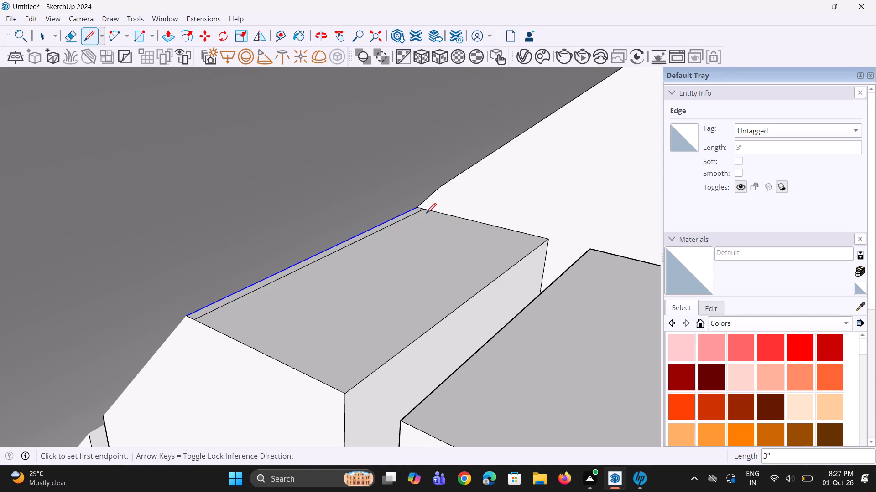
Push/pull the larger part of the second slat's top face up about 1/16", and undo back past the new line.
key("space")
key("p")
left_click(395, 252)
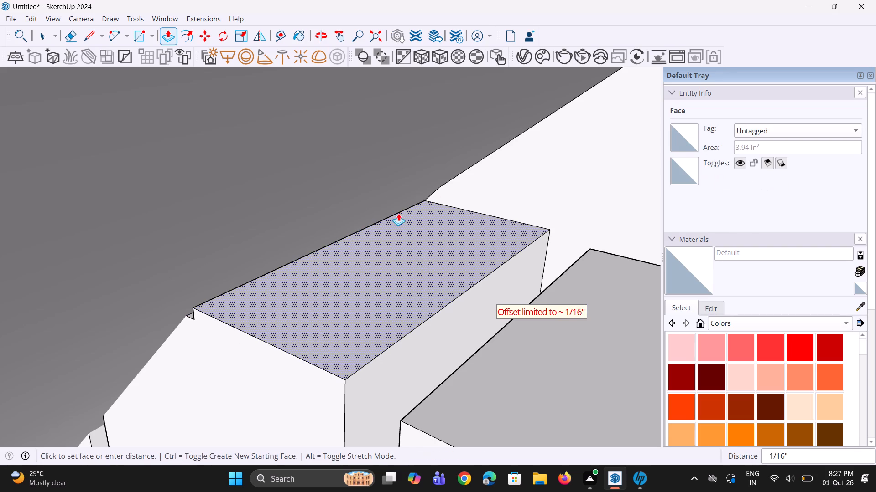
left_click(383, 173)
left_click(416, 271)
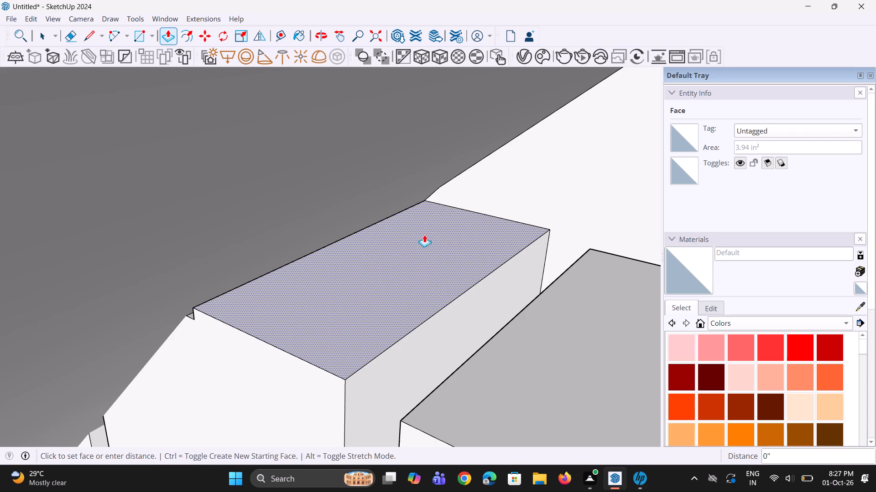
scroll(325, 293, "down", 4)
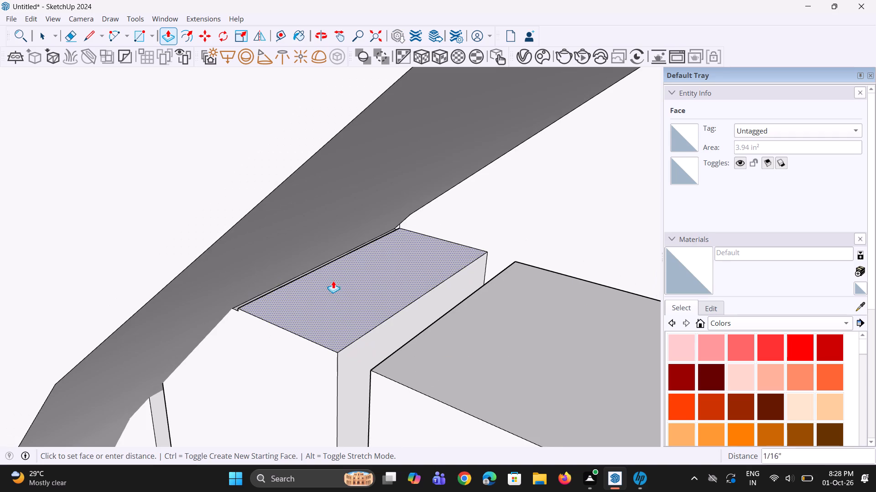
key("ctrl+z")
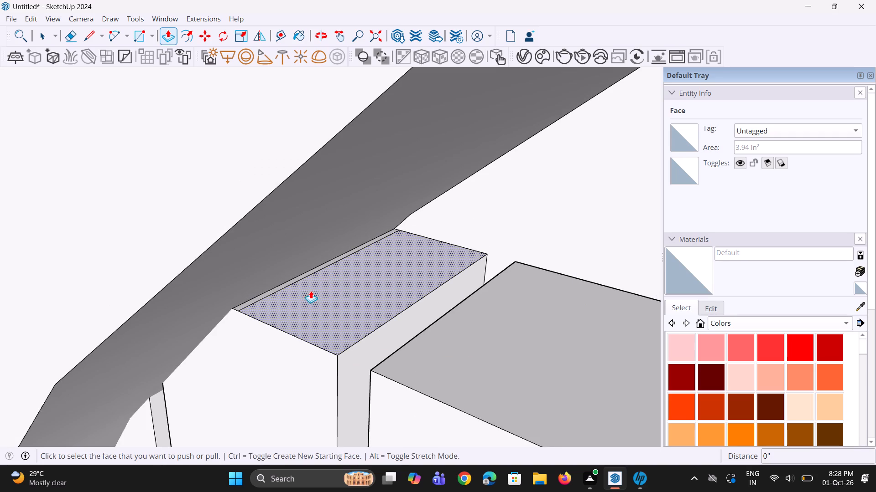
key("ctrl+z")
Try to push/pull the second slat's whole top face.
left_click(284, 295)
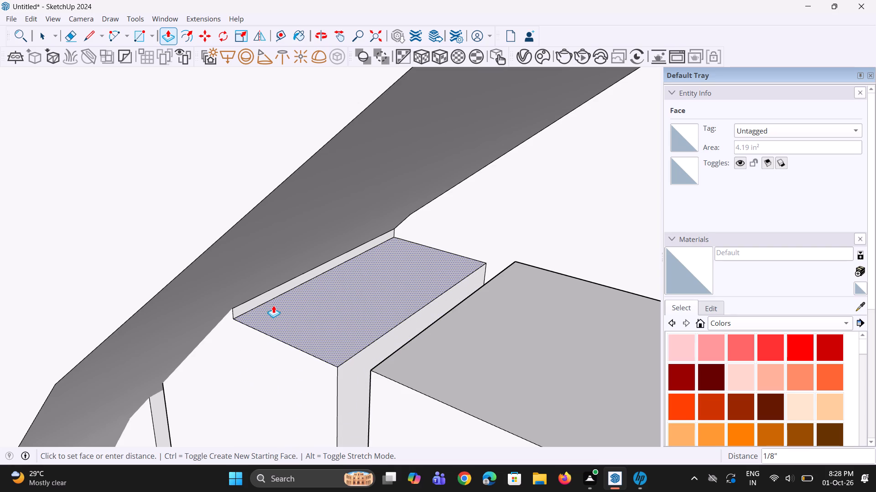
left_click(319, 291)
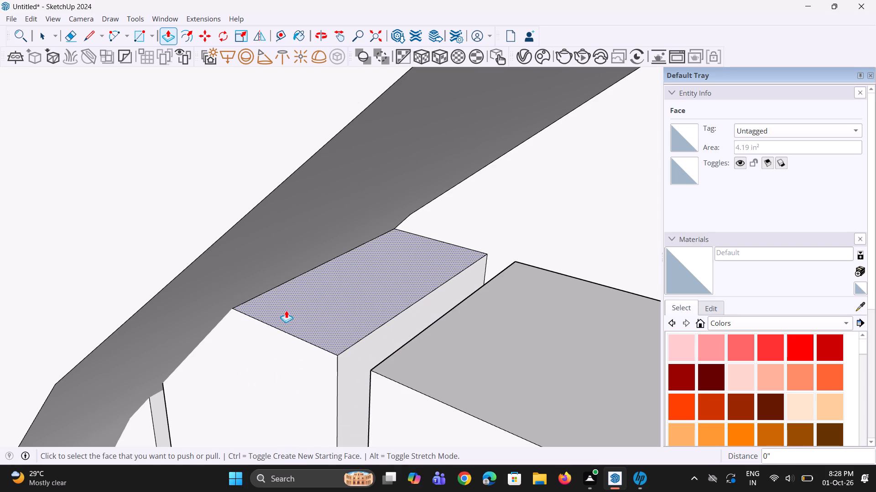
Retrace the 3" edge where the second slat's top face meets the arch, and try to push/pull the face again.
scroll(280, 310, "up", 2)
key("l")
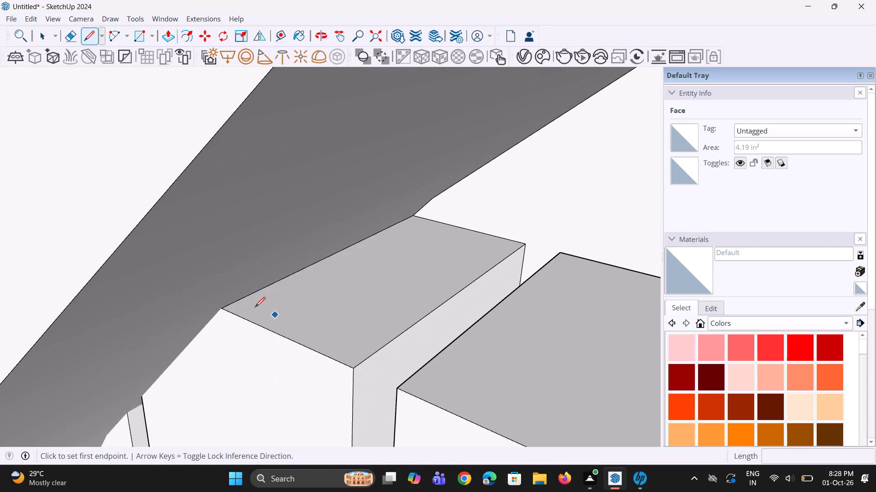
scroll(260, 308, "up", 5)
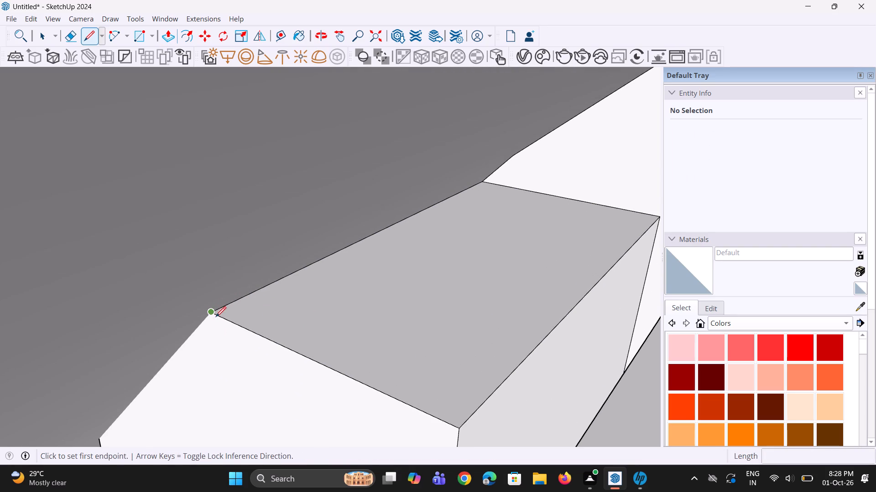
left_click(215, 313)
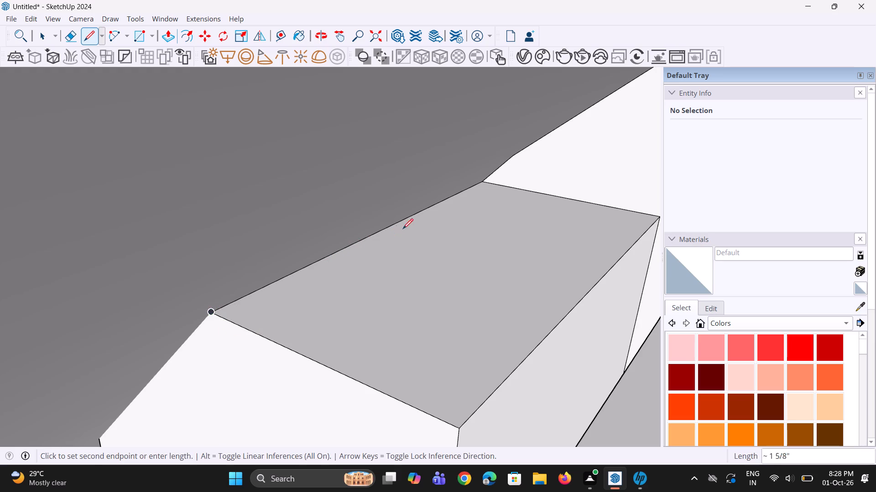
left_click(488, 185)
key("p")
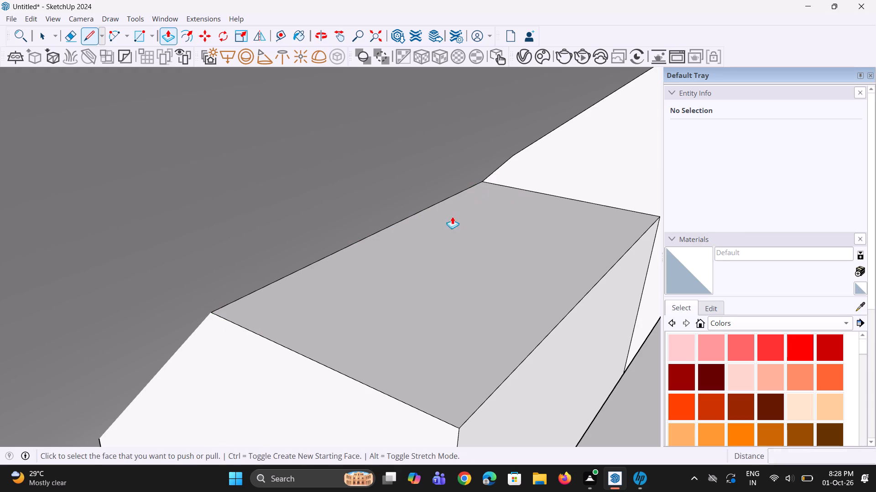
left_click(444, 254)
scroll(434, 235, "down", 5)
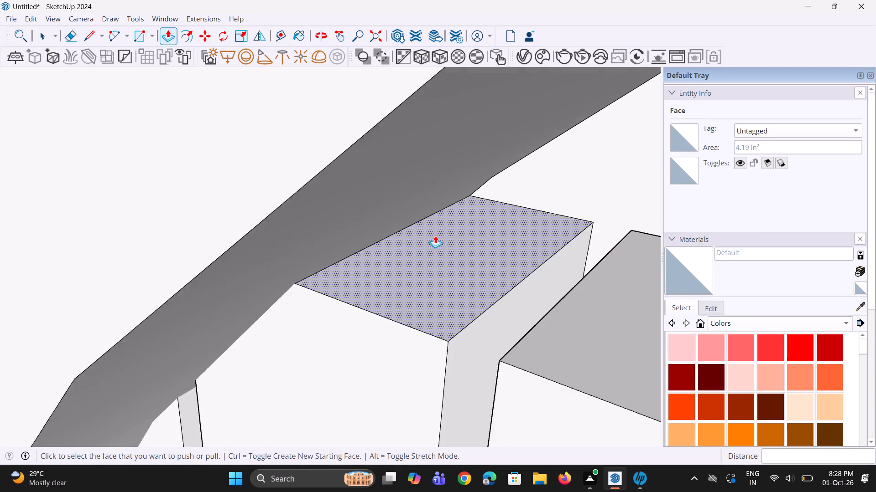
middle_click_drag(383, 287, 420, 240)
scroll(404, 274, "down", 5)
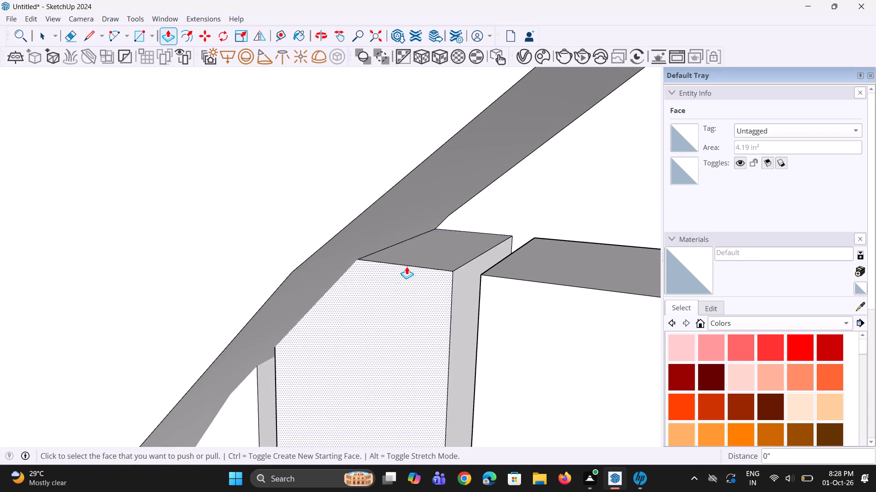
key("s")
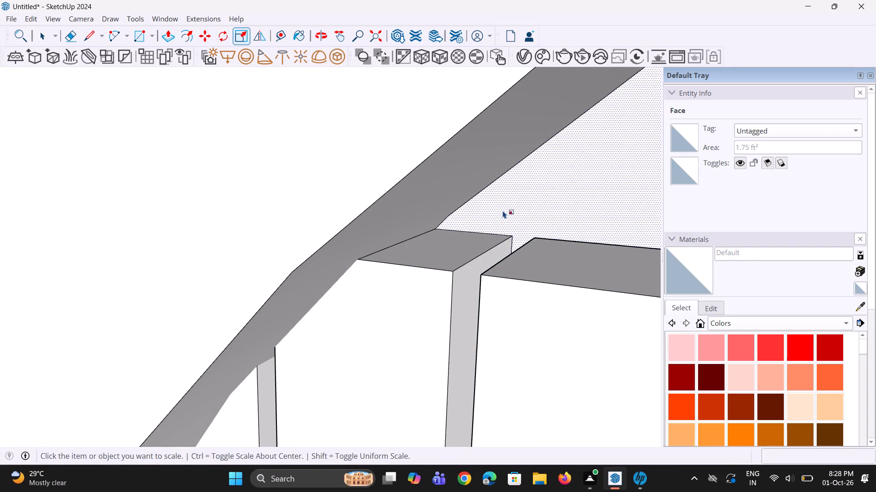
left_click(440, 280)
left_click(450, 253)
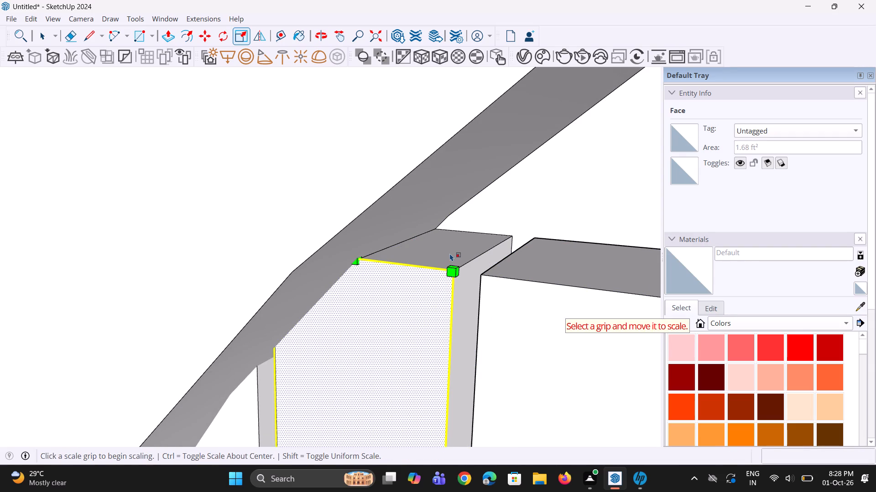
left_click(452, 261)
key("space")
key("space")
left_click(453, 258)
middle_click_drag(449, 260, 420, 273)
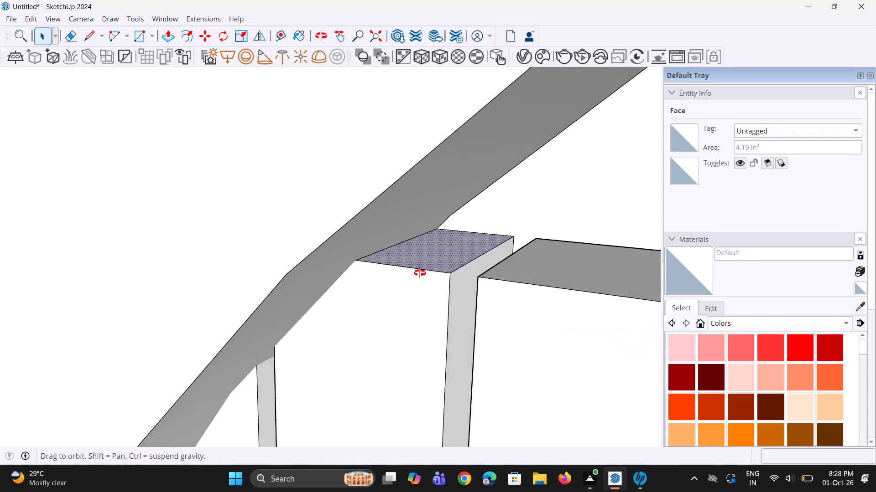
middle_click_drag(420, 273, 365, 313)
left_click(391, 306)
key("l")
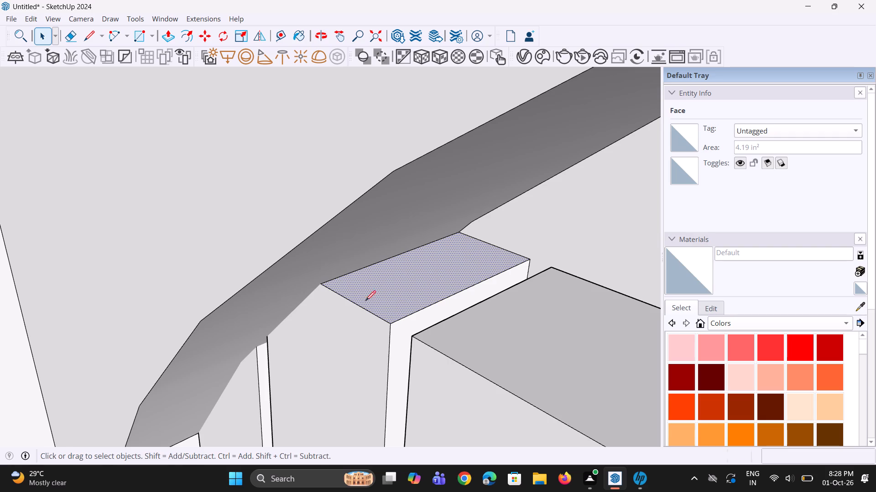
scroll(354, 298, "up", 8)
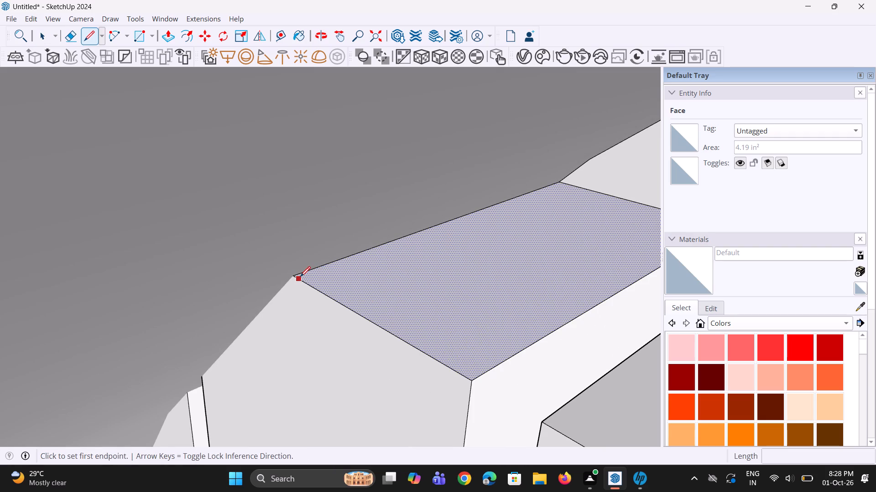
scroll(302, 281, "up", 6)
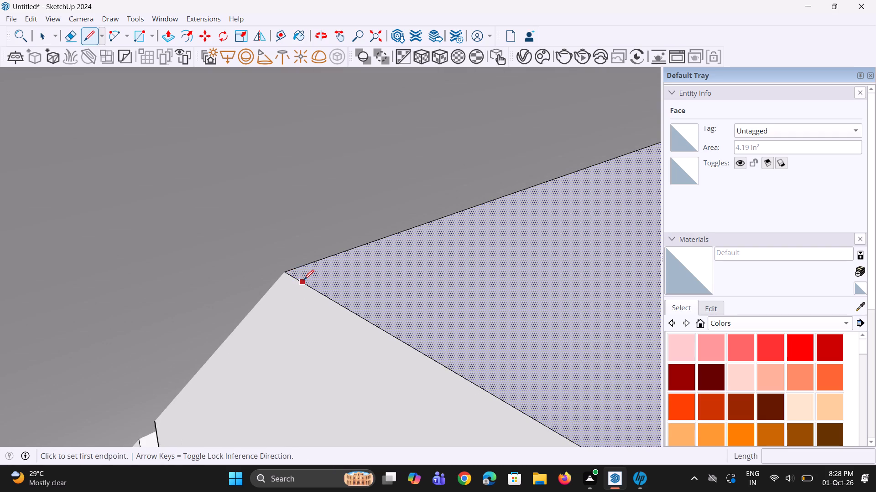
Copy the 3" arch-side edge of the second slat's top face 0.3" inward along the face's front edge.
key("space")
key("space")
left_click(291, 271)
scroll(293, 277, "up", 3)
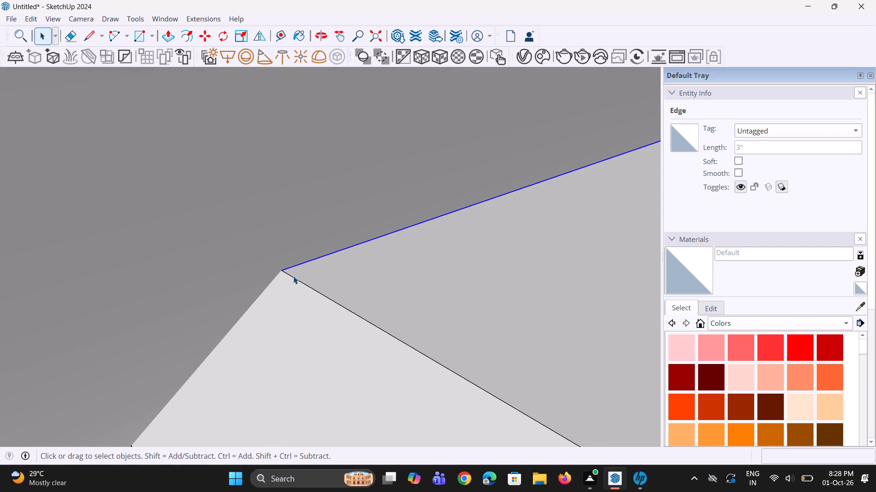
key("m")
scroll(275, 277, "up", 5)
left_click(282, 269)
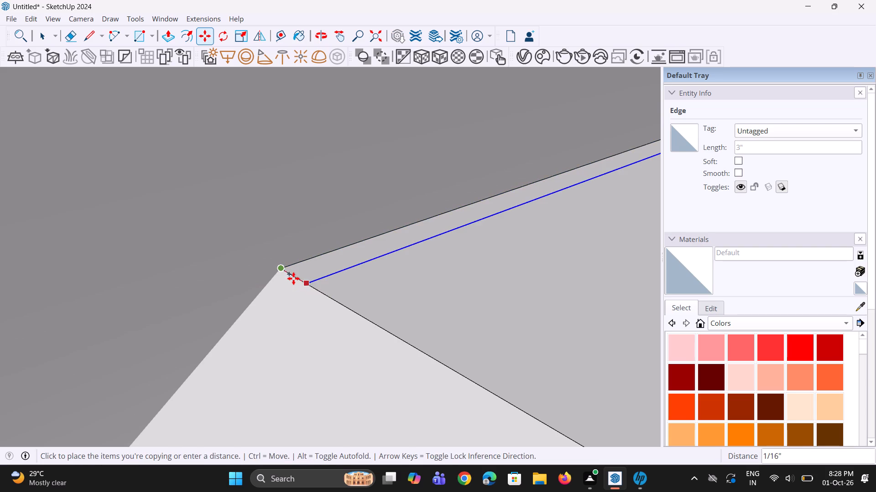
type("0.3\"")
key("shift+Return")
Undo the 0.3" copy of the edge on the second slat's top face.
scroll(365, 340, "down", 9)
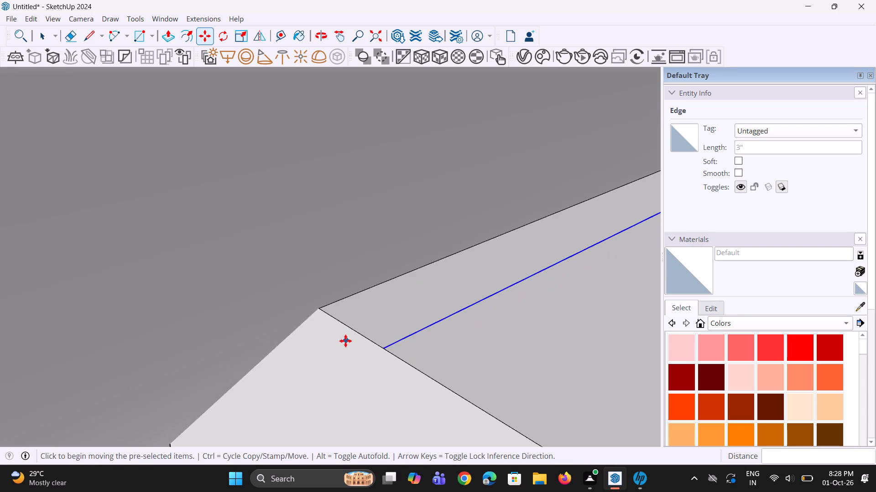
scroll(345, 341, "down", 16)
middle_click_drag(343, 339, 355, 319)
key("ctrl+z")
Copy the 3" arch-side edge of the second slat's top face 1/16" inward along the face's front edge.
scroll(355, 319, "up", 5)
key("space")
key("space")
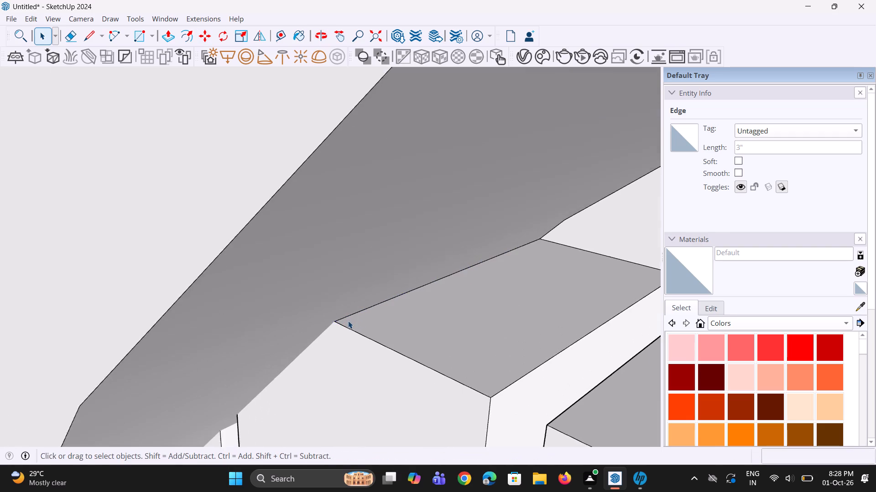
scroll(348, 321, "up", 1)
key("space")
left_click(346, 318)
scroll(340, 319, "up", 3)
key("m")
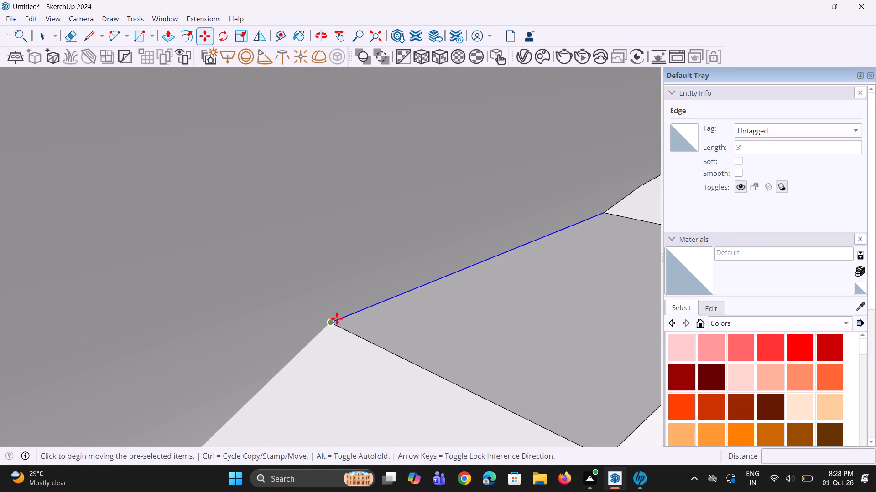
left_click(330, 321)
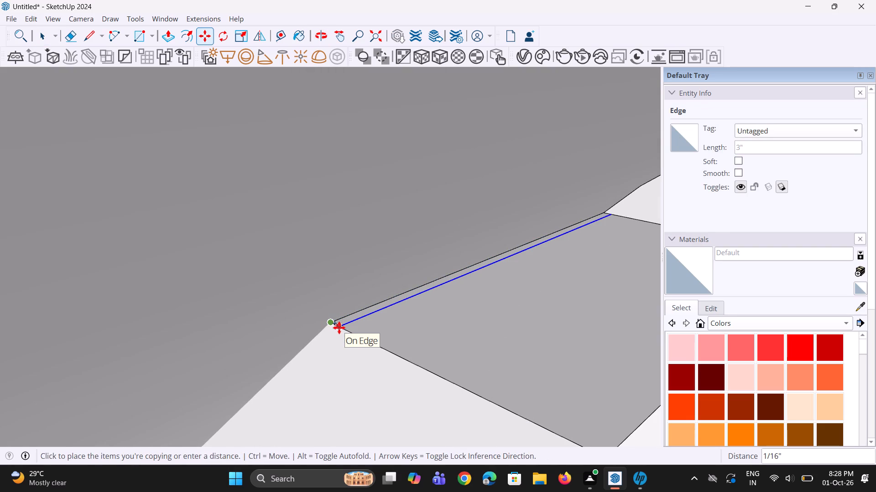
left_click(339, 328)
Push/pull the larger part of the second slat's top face up about 1/16" toward the arch.
scroll(360, 365, "down", 7)
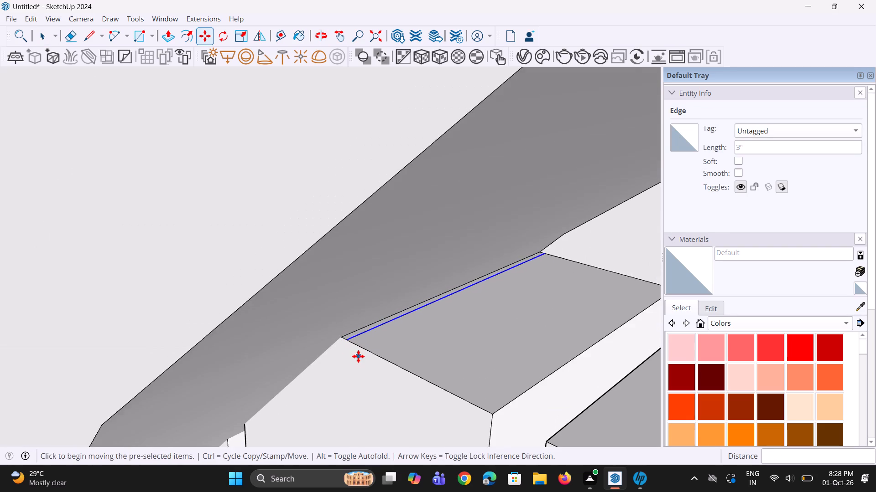
key("p")
left_click(410, 344)
left_click(412, 301)
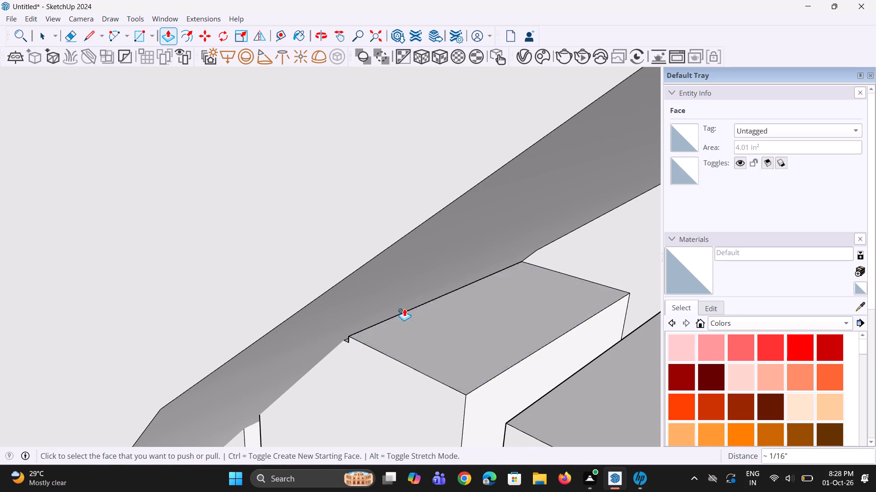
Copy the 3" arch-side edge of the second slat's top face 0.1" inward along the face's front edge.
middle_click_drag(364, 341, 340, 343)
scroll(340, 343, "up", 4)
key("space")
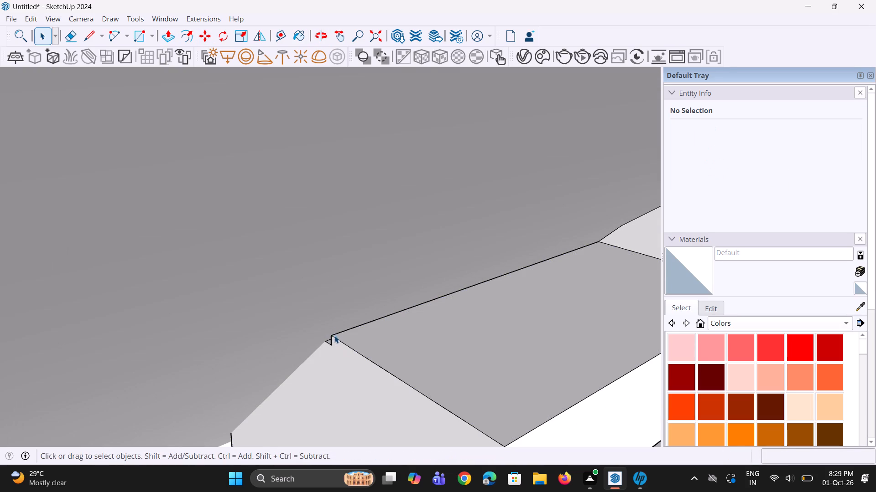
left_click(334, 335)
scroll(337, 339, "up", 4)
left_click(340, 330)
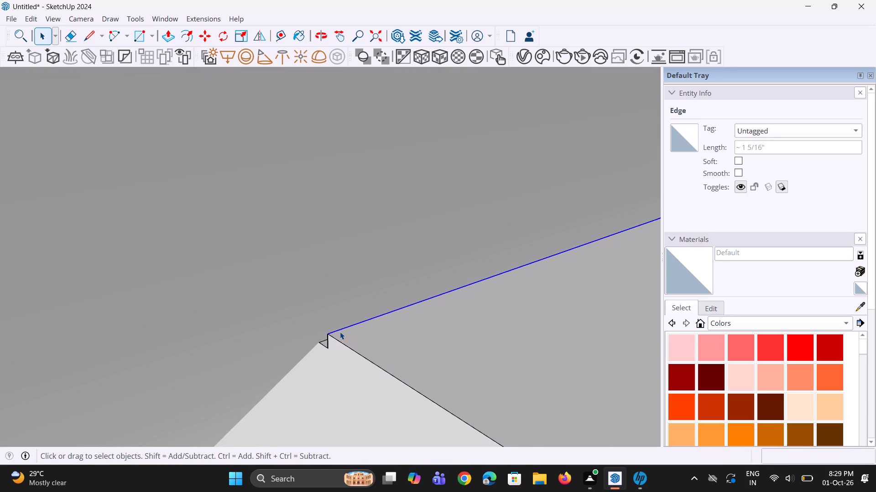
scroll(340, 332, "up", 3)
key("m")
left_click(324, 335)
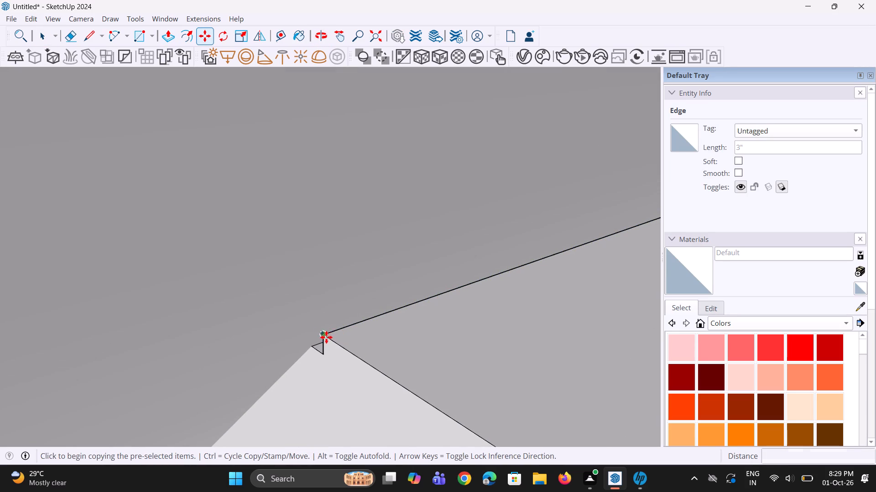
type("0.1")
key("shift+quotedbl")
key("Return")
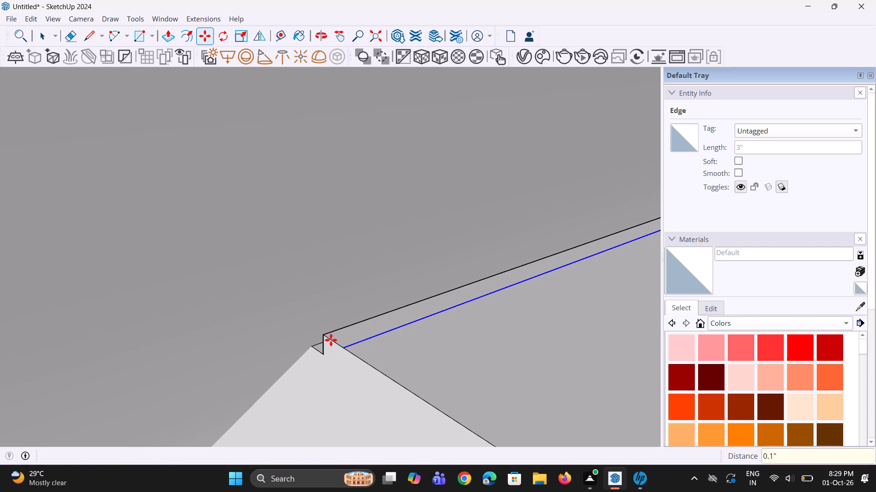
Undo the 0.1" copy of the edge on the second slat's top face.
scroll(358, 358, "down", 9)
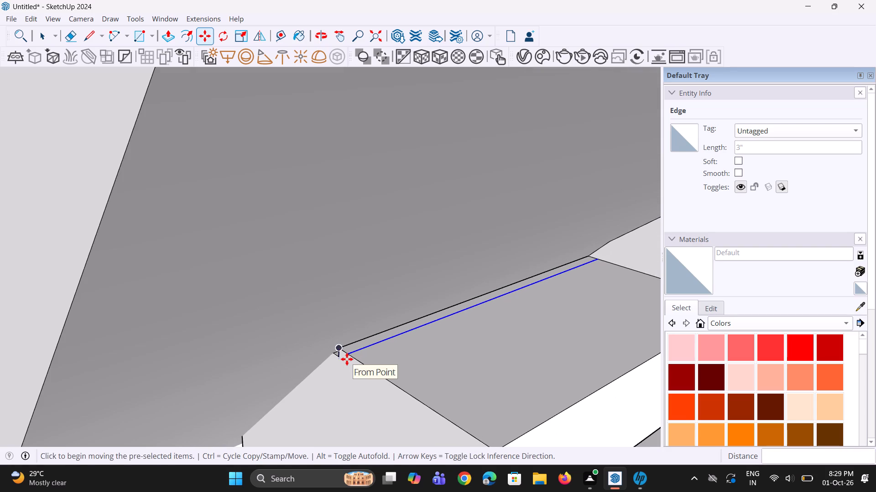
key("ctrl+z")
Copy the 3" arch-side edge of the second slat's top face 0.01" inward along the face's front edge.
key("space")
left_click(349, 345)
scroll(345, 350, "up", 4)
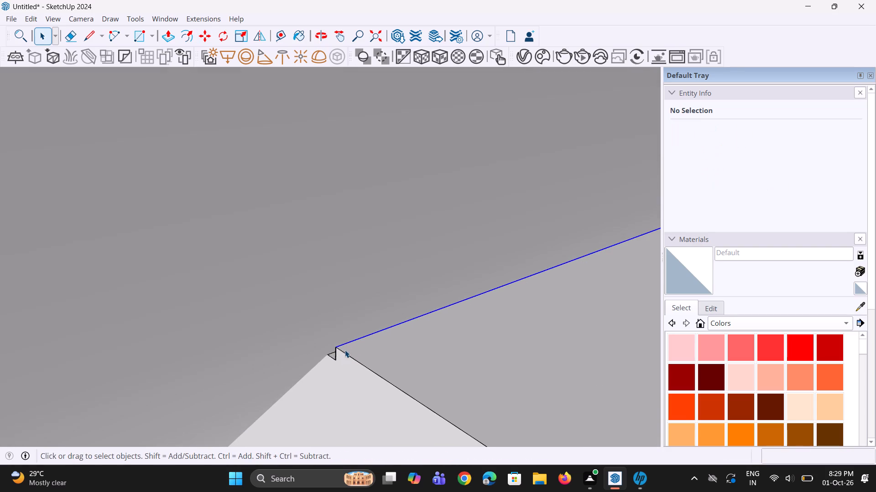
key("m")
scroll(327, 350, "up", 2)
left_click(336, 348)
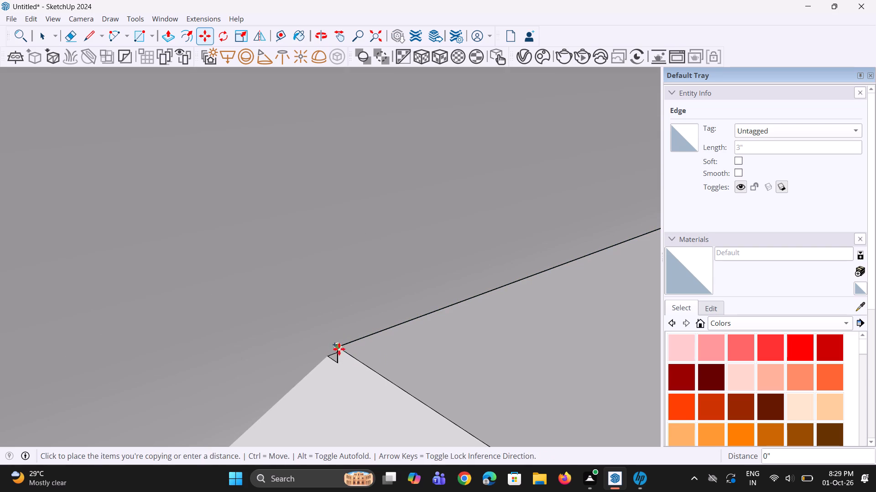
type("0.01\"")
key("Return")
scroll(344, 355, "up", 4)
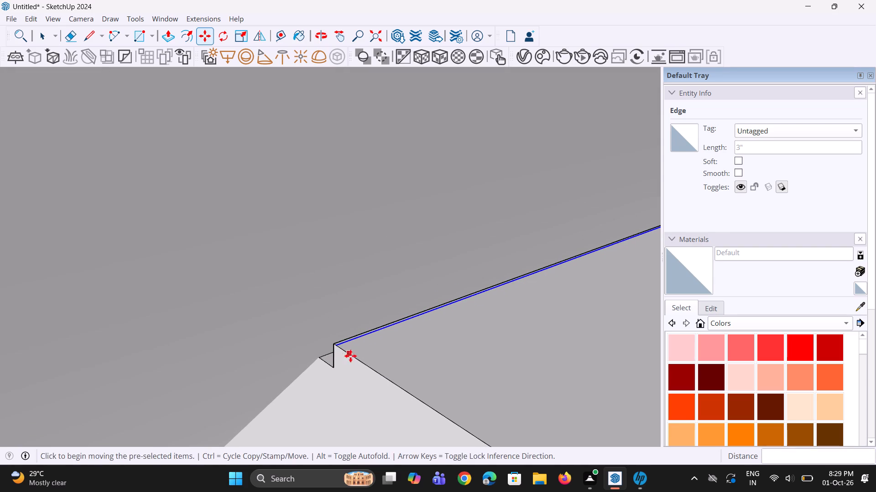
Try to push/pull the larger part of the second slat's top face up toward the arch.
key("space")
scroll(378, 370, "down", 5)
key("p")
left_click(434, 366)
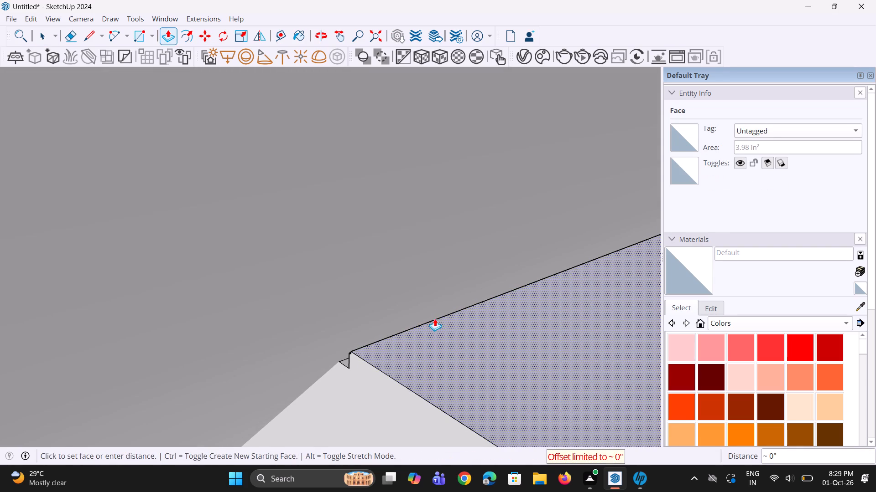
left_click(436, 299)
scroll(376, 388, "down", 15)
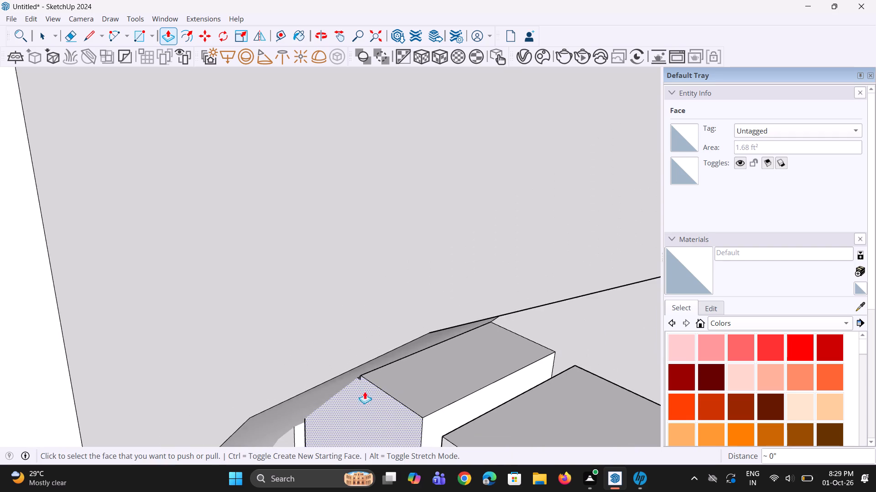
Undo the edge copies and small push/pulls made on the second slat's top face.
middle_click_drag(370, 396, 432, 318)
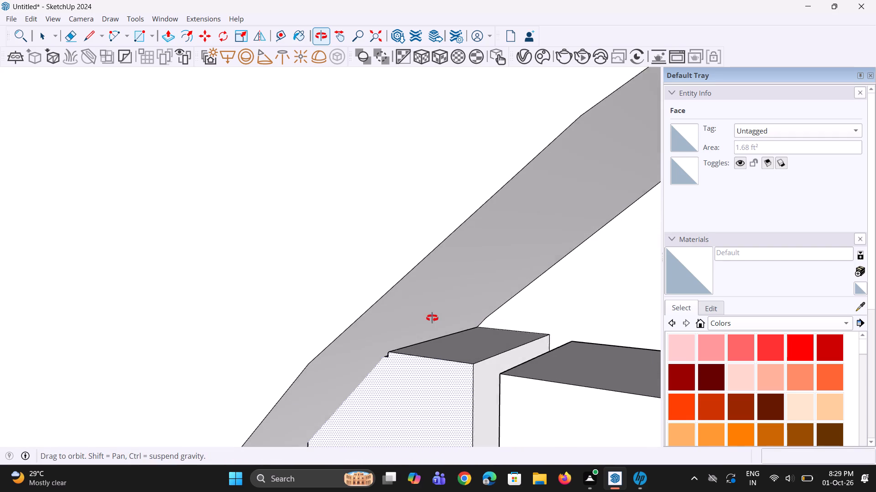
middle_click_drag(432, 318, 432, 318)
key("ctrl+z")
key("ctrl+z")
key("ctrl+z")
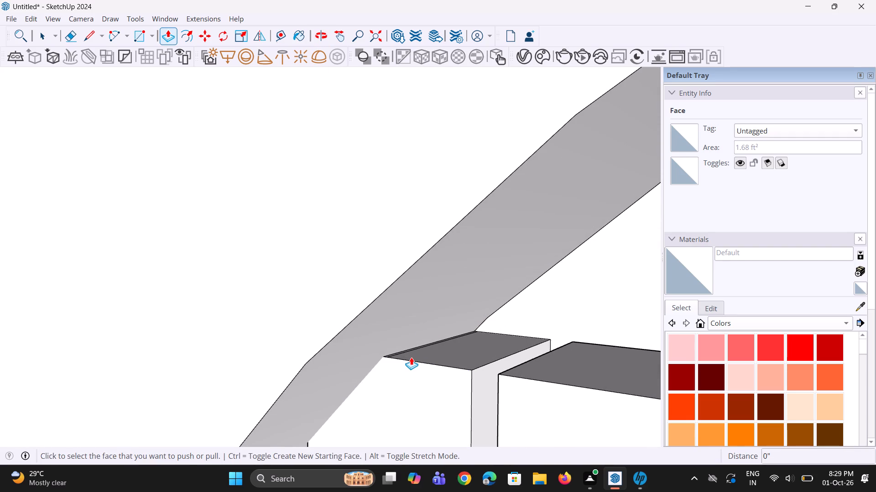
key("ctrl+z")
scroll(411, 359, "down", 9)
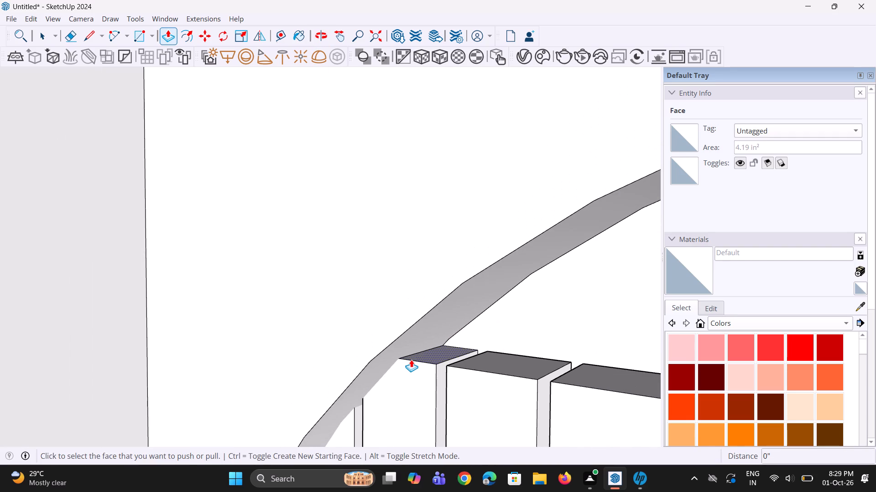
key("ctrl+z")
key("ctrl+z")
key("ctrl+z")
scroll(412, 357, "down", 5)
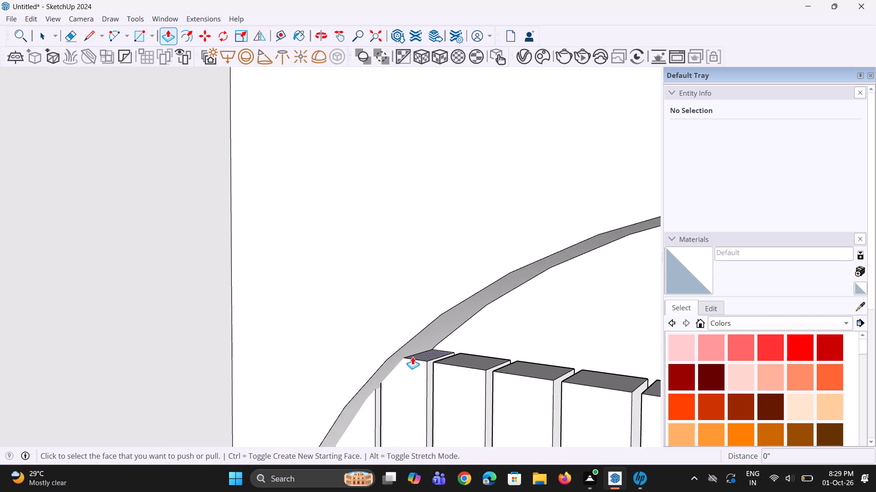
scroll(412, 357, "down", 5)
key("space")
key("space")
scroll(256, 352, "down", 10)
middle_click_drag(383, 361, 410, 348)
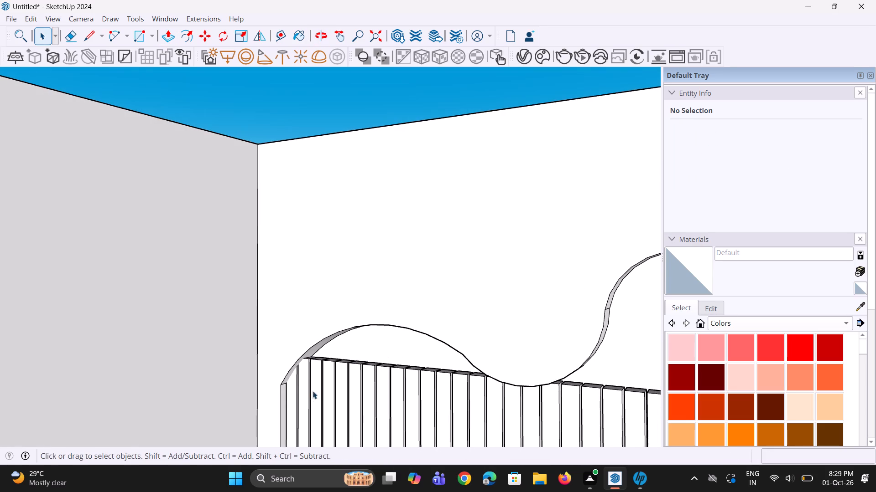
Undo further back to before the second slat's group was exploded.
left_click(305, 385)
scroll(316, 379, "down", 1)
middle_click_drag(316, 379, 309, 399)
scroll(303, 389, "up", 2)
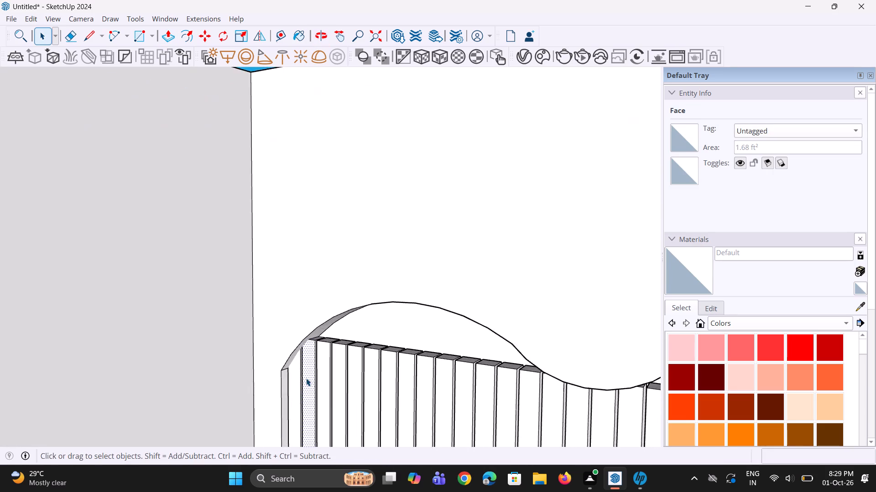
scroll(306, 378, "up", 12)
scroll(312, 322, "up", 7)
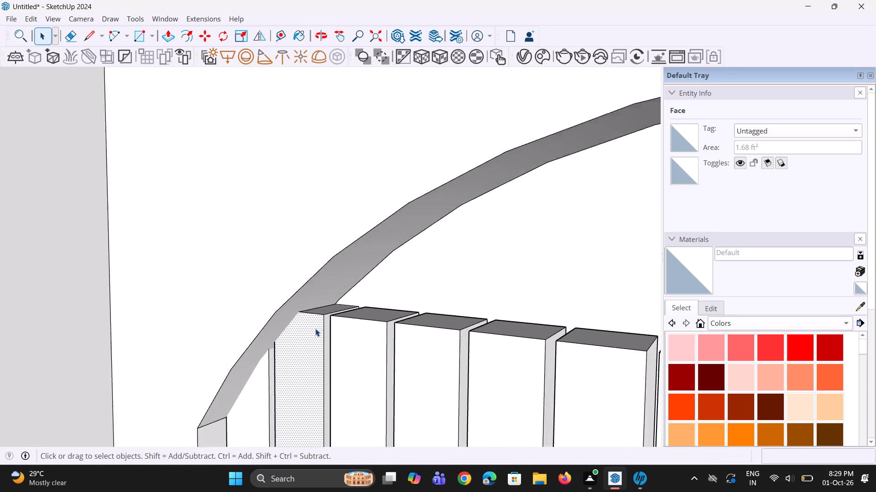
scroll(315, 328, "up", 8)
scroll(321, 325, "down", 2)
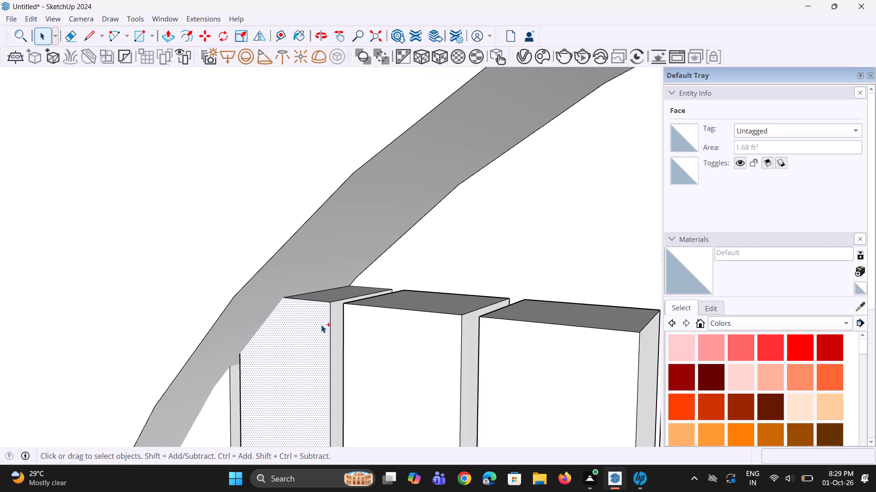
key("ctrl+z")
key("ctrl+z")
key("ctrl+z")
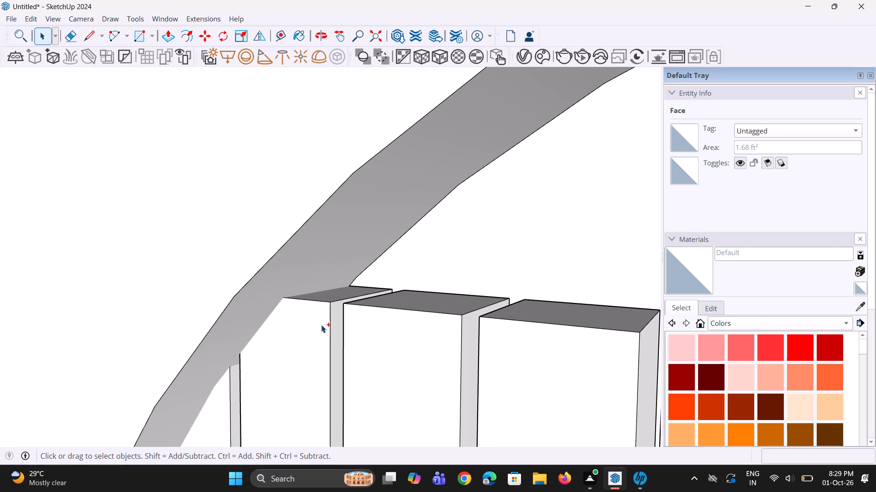
Move the second slat's group about 8 3/16" out of the recess into the room, using its bottom corner as the base point.
left_click(322, 324)
scroll(328, 319, "down", 12)
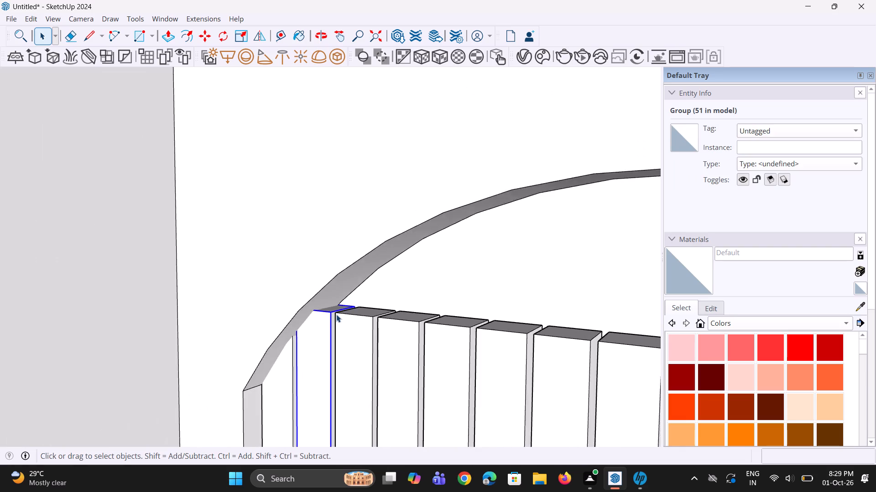
scroll(336, 314, "down", 20)
scroll(336, 314, "down", 8)
scroll(335, 353, "up", 2)
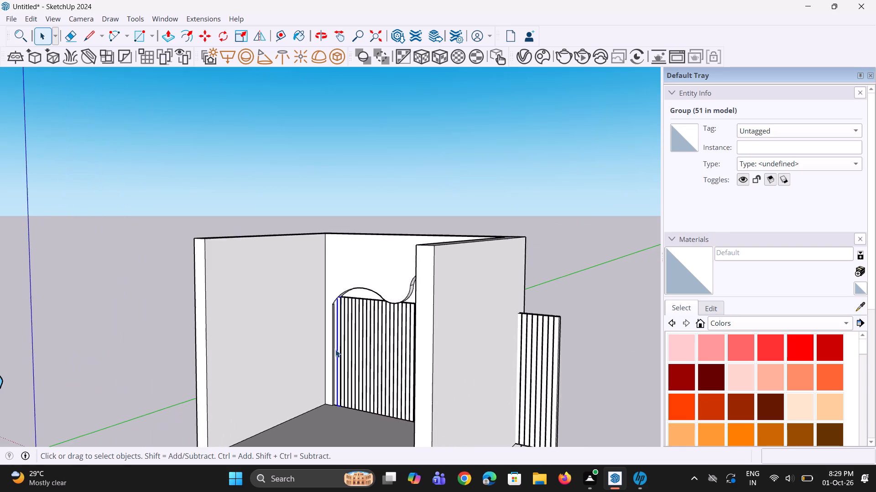
scroll(335, 349, "up", 11)
scroll(337, 342, "down", 4)
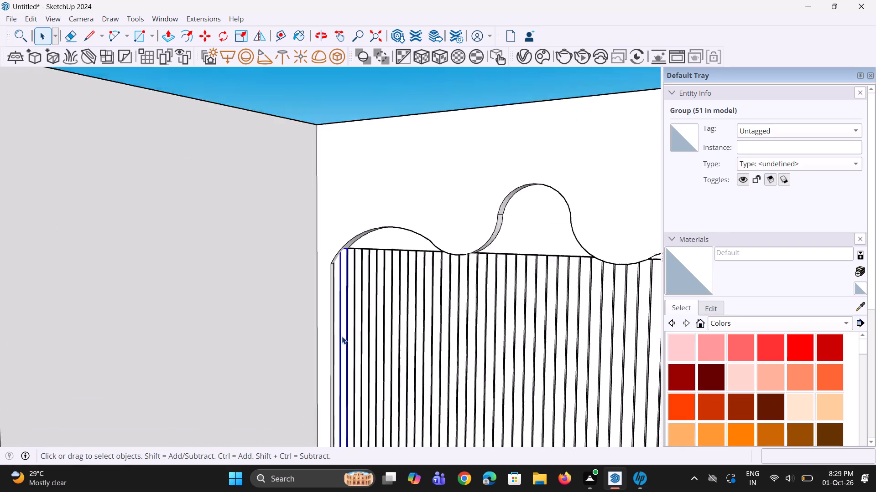
scroll(342, 336, "down", 3)
middle_click_drag(450, 322, 476, 236)
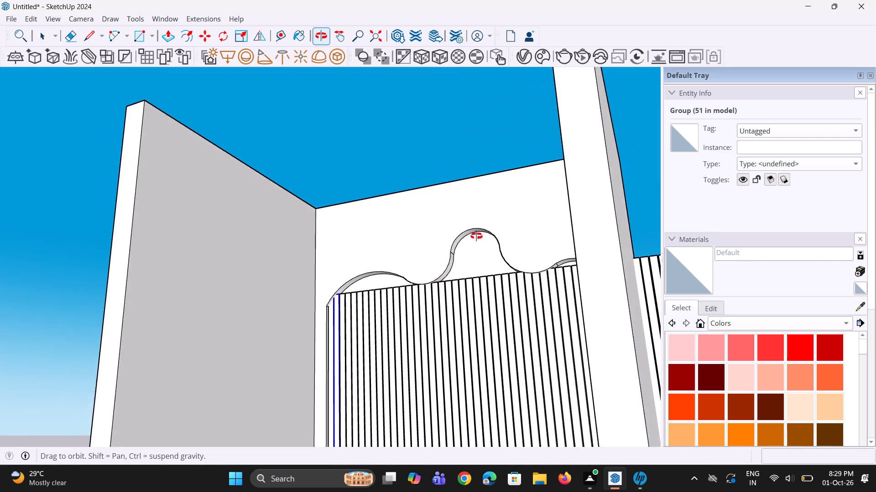
middle_click_drag(476, 236, 426, 309)
scroll(391, 371, "down", 2)
scroll(352, 430, "up", 4)
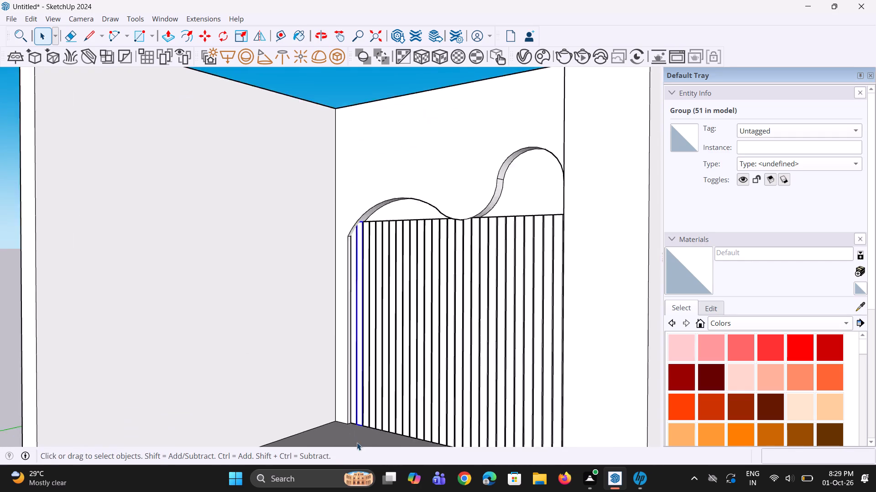
scroll(357, 442, "up", 8)
key("m")
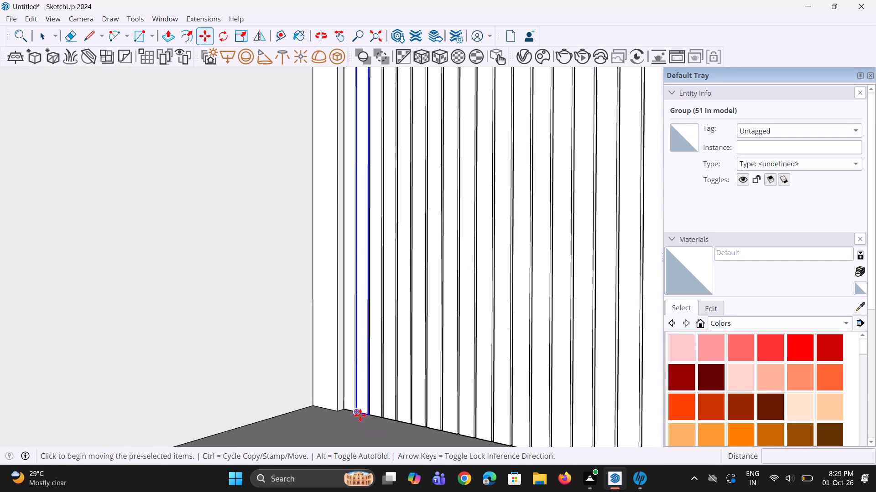
left_click(365, 415)
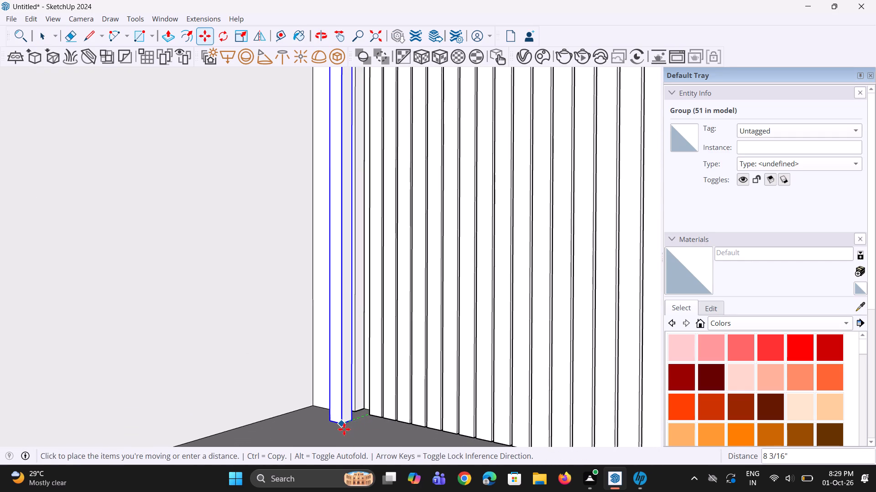
left_click(343, 430)
Explode the group of the slat now standing in front of the recess.
scroll(349, 436, "down", 8)
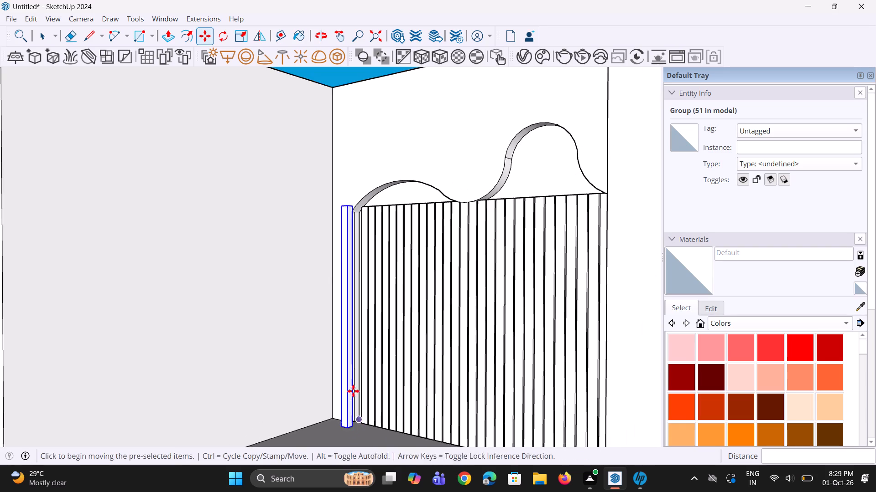
middle_click_drag(334, 282, 384, 383)
scroll(306, 216, "up", 4)
scroll(326, 156, "up", 2)
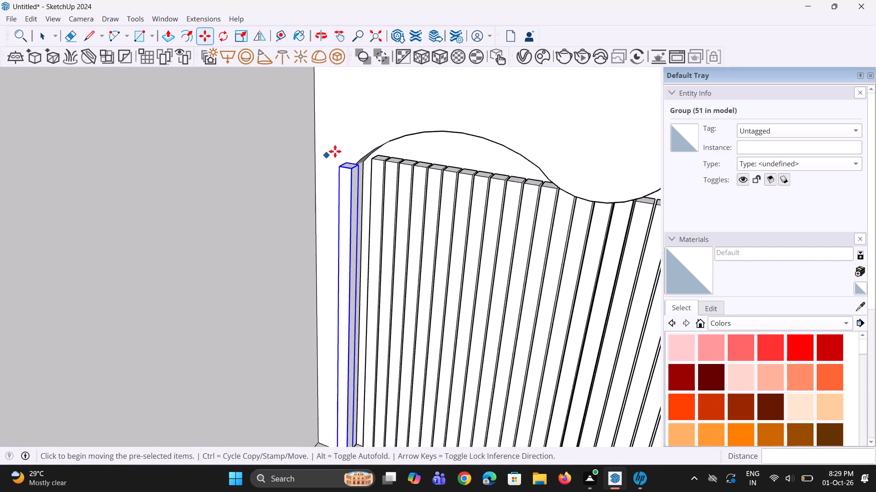
scroll(335, 151, "up", 5)
right_click(362, 178)
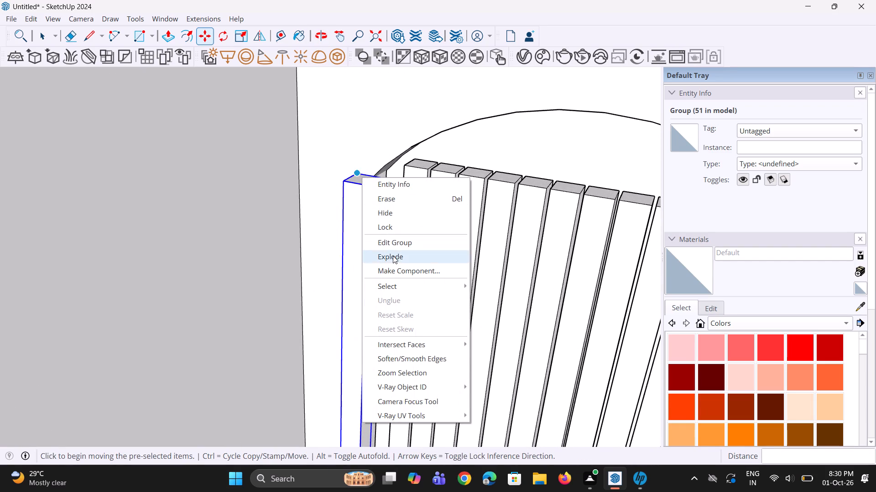
left_click(393, 256)
Push/pull the top face of the slat in front of the recess up about 4 5/16".
middle_click_drag(362, 224, 386, 298)
scroll(367, 183, "up", 3)
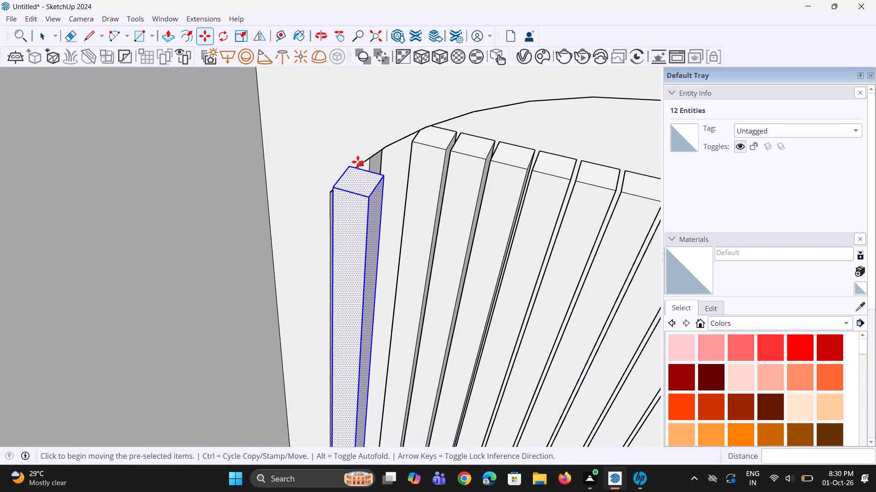
key("p")
left_click(363, 180)
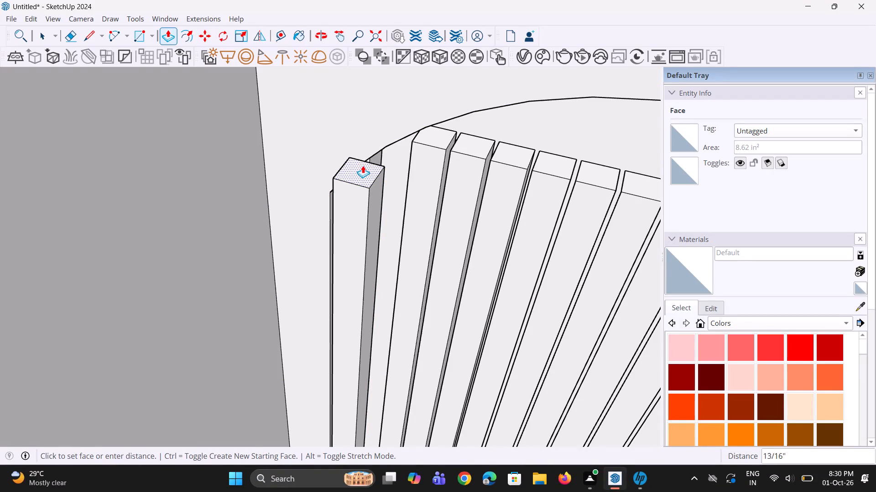
left_click(364, 129)
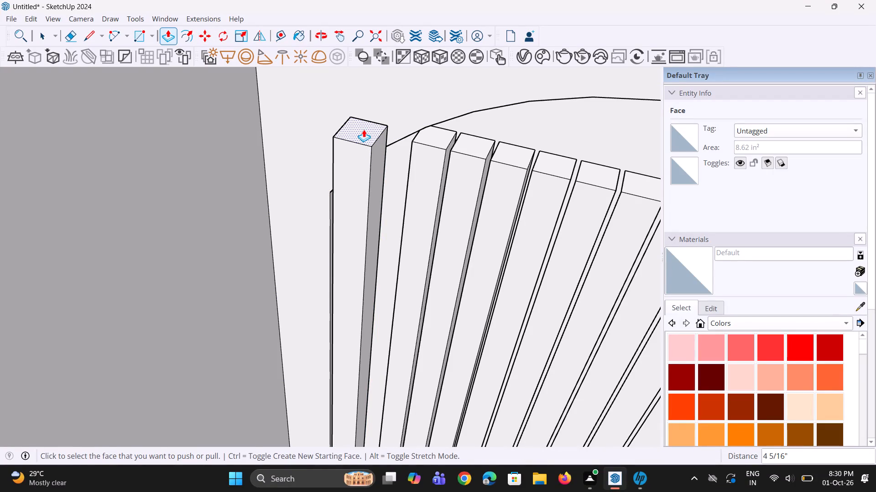
Group the front, side and top faces of the extended slat standing in front of the recess.
middle_click_drag(389, 191, 392, 128)
scroll(373, 173, "down", 11)
middle_click_drag(393, 209, 387, 162)
scroll(387, 163, "down", 8)
middle_click_drag(386, 289, 324, 288)
scroll(324, 288, "down", 1)
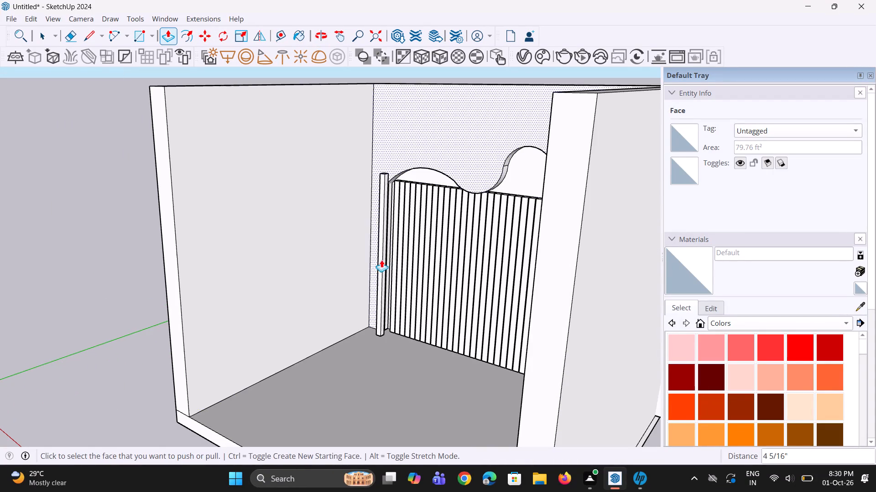
key("space")
key("space")
scroll(382, 255, "up", 11)
left_click(363, 235, "ctrl")
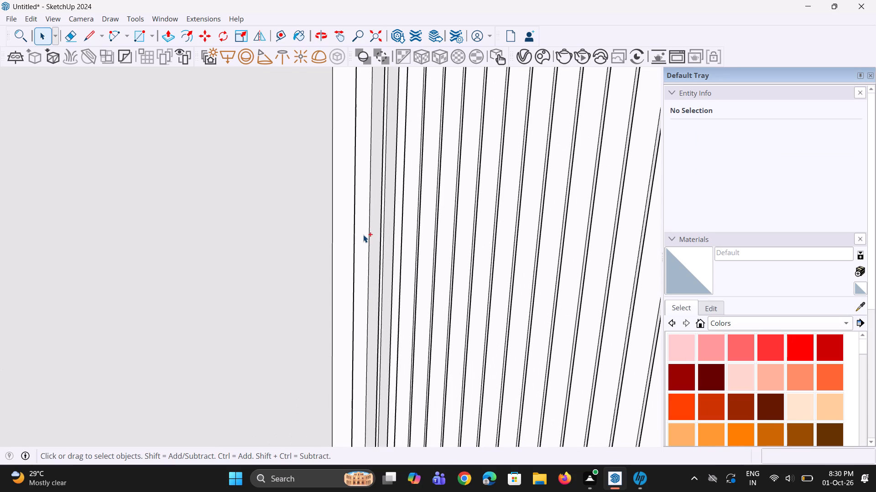
left_click(373, 250)
left_click(365, 249, "ctrl")
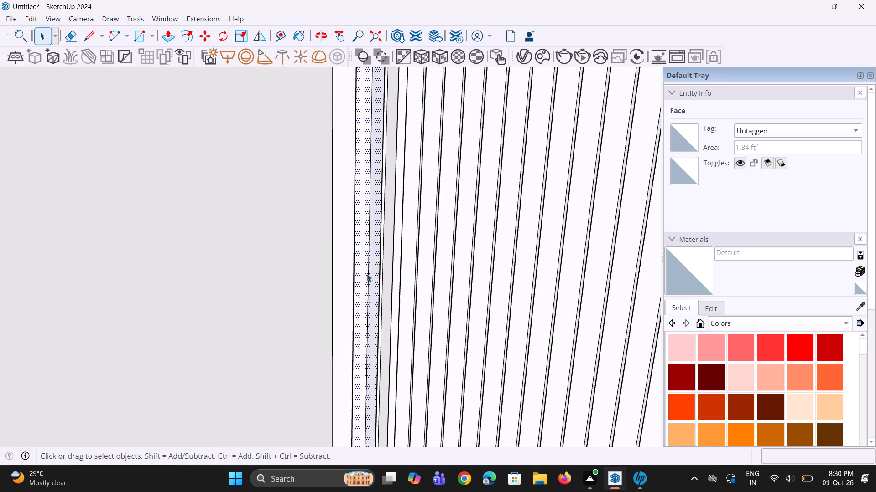
scroll(369, 277, "down", 4)
middle_click_drag(370, 279, 581, 259)
middle_click_drag(583, 259, 589, 256)
middle_click_drag(513, 269, 386, 287)
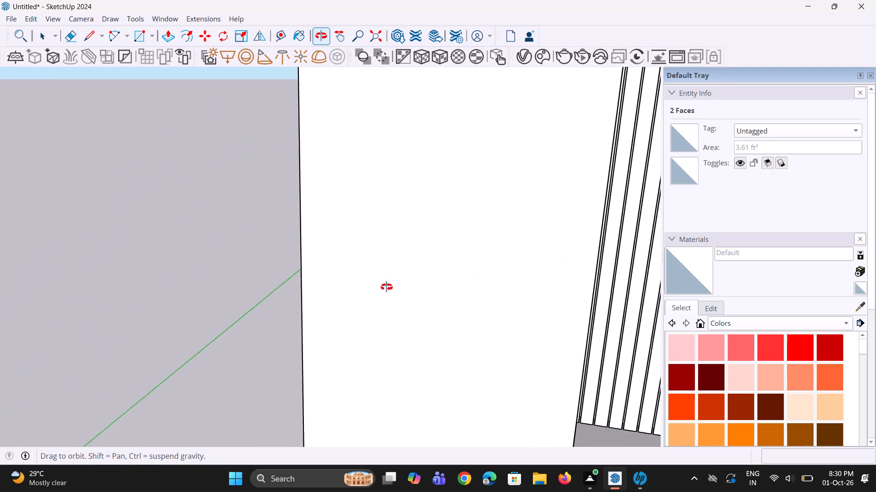
middle_click_drag(386, 287, 386, 287)
scroll(367, 273, "down", 15)
scroll(519, 151, "up", 4)
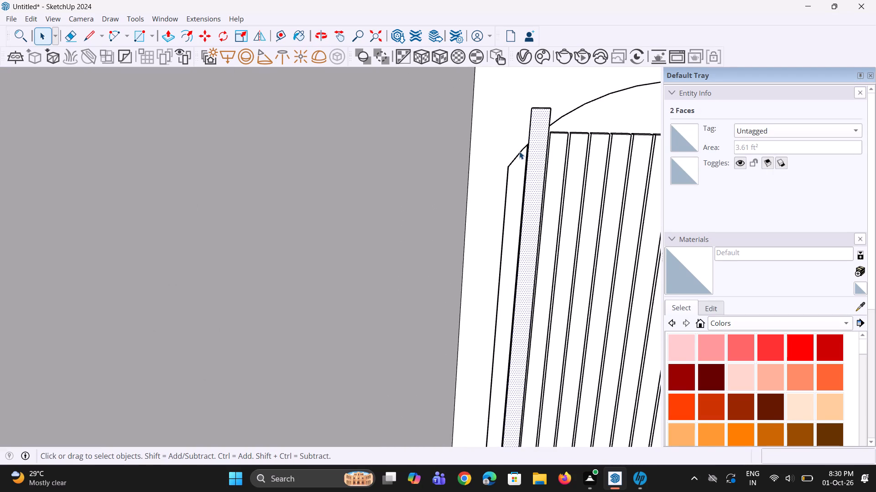
scroll(519, 151, "up", 5)
middle_click_drag(536, 159, 501, 155)
scroll(537, 171, "down", 5)
middle_click_drag(546, 134, 579, 301)
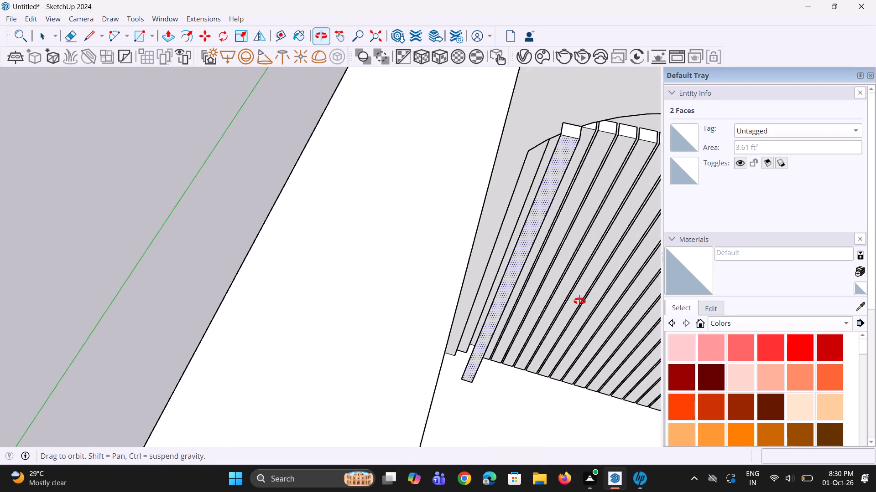
middle_click_drag(579, 301, 578, 295)
scroll(561, 145, "up", 7)
middle_click_drag(558, 122, 586, 145)
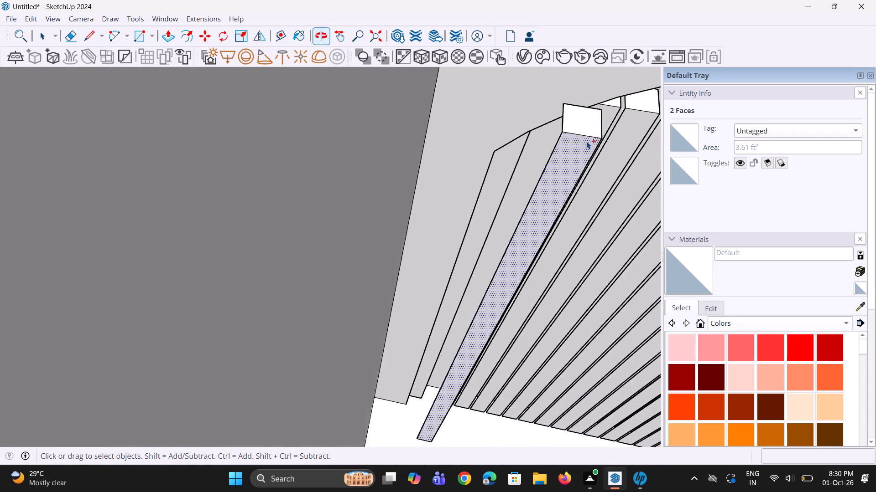
left_click(588, 126, "ctrl")
scroll(614, 156, "up", 1)
middle_click_drag(614, 156, 565, 114)
right_click(590, 180)
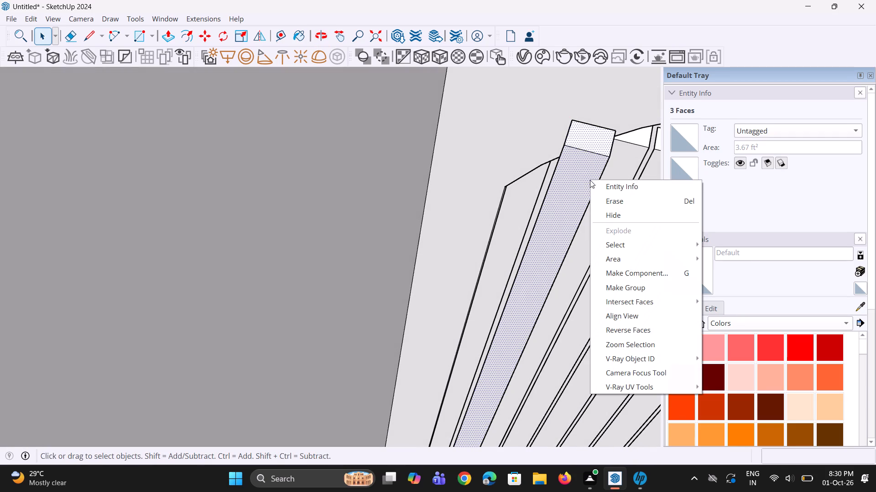
left_click(620, 284)
Move the regrouped slat about 5 3/8" across the floor toward its place in the recess.
scroll(535, 202, "down", 4)
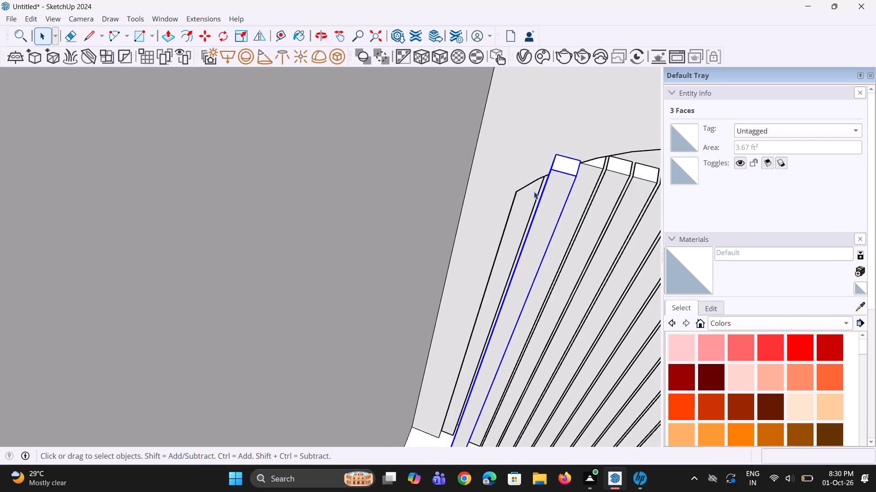
scroll(534, 191, "down", 6)
scroll(562, 275, "down", 1)
middle_click_drag(562, 276, 512, 244)
scroll(506, 193, "down", 8)
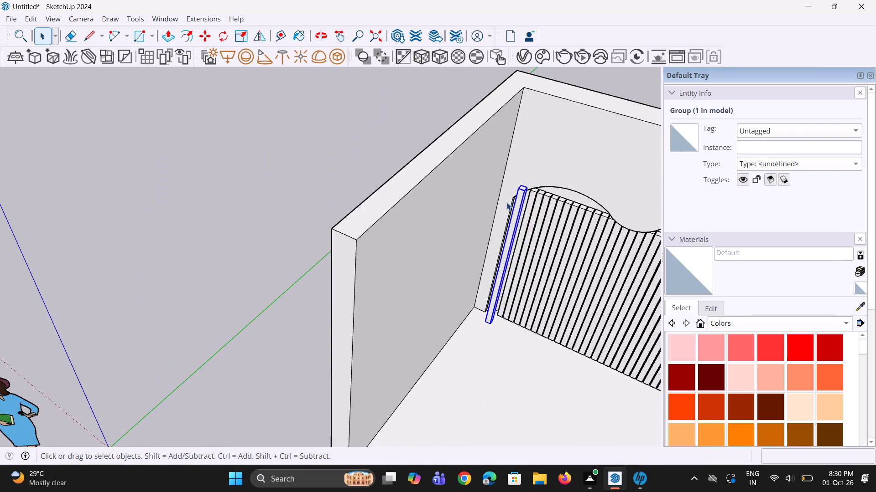
middle_click_drag(528, 264, 469, 272)
scroll(526, 341, "up", 11)
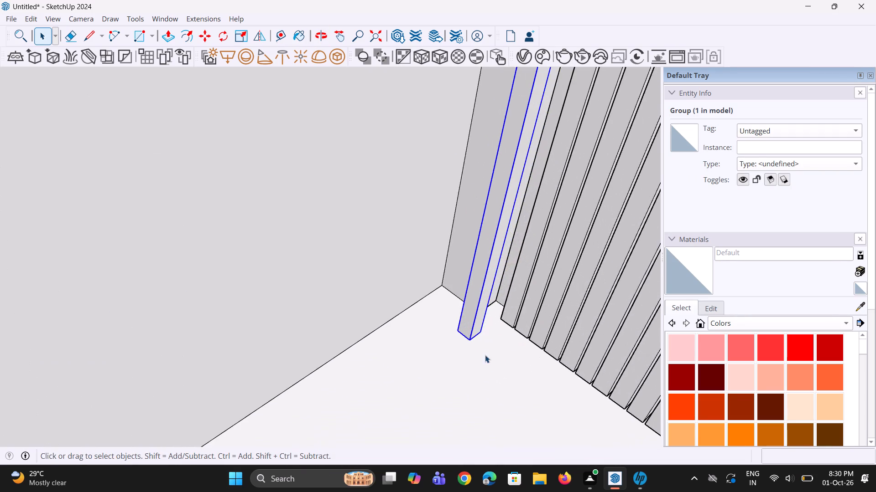
scroll(485, 355, "up", 5)
key("m")
scroll(478, 337, "up", 7)
left_click(479, 318)
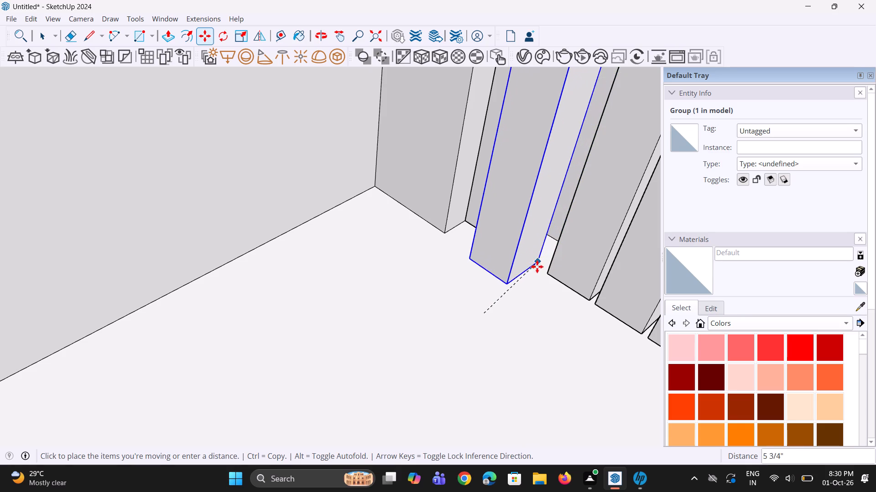
left_click(540, 269)
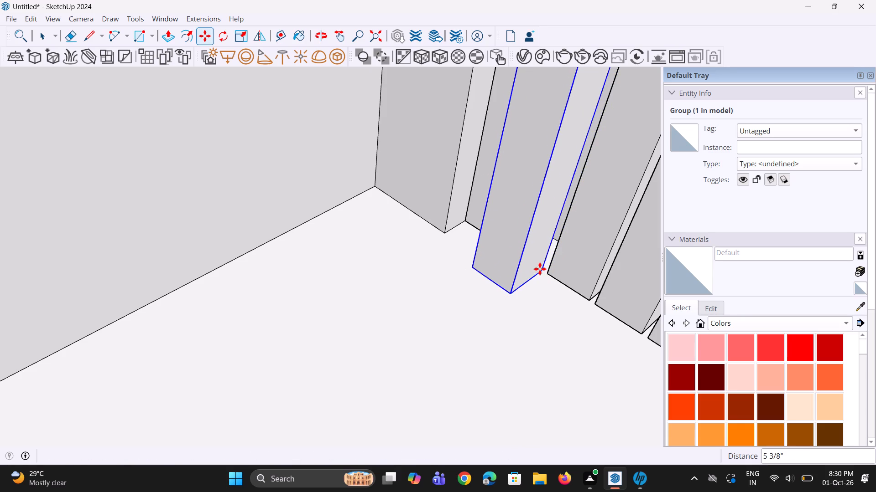
Move the slat's group about 2 15/16" along the green axis into the recess, using its bottom front corner as the base point.
middle_click_drag(532, 322, 510, 241)
scroll(523, 241, "up", 8)
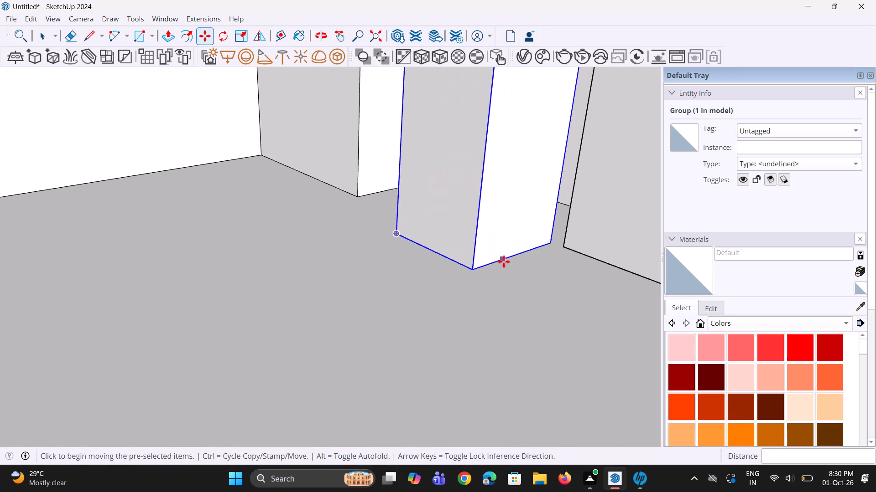
left_click(468, 272)
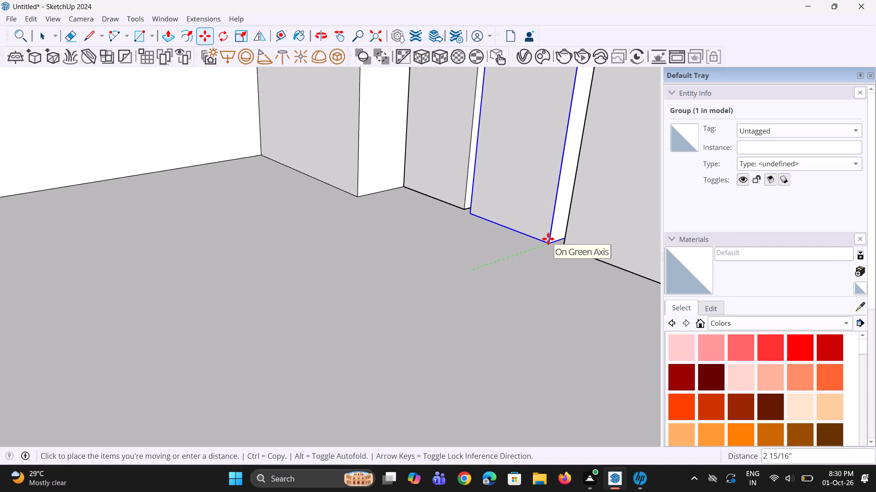
left_click(548, 239)
scroll(532, 296, "down", 6)
key("space")
key("space")
scroll(491, 307, "down", 9)
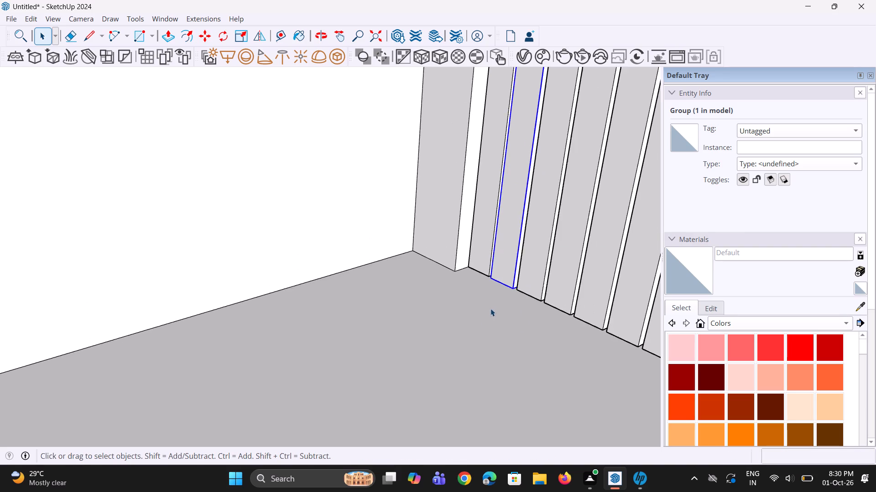
Examine how the repositioned slat sits against its neighbours, the floor and the curved top edge of the recess.
scroll(490, 308, "down", 11)
scroll(488, 299, "down", 10)
middle_click_drag(488, 299, 517, 295)
middle_click(517, 295)
left_click(229, 277)
middle_click_drag(499, 332, 565, 317)
middle_click(565, 317)
scroll(527, 202, "up", 2)
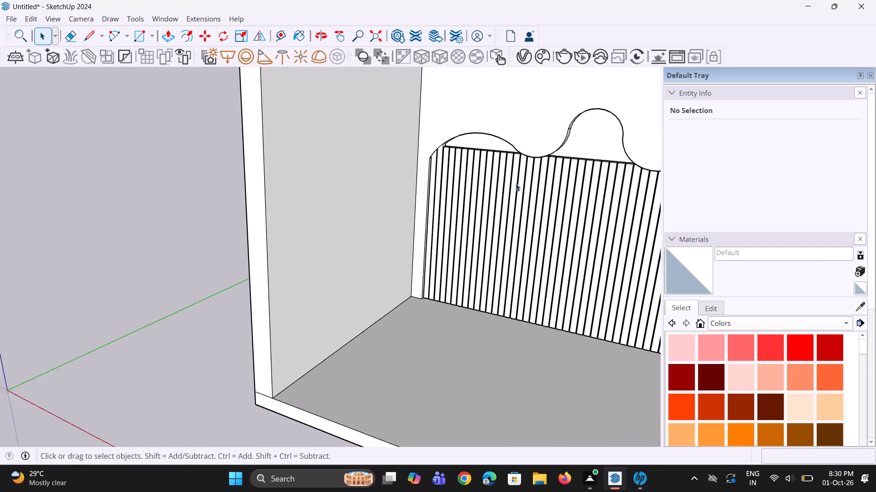
scroll(516, 183, "up", 3)
scroll(421, 116, "up", 5)
middle_click_drag(434, 134, 443, 153)
middle_click(443, 154)
scroll(438, 157, "up", 8)
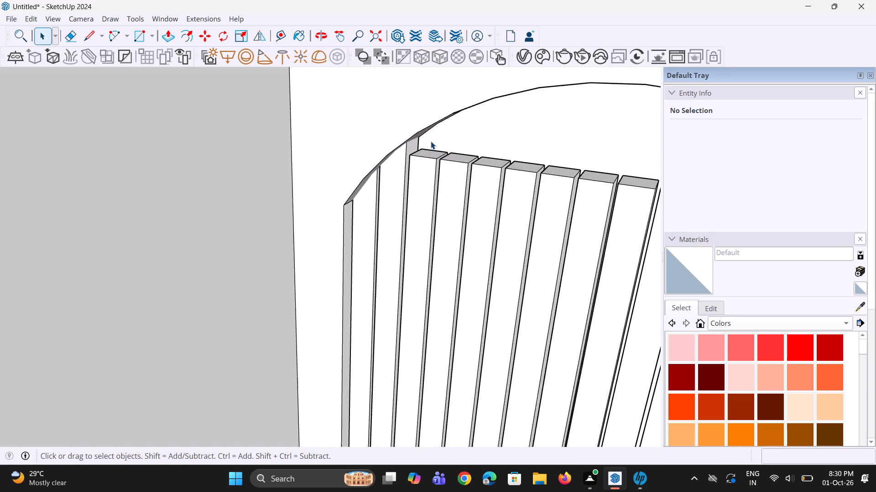
scroll(427, 149, "up", 1)
middle_click_drag(427, 149, 368, 99)
scroll(390, 227, "down", 17)
scroll(377, 266, "up", 1)
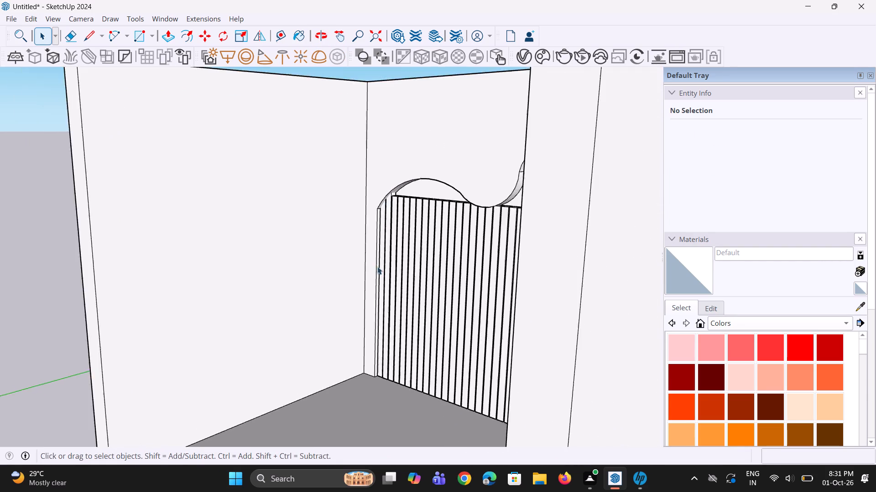
scroll(377, 266, "up", 5)
scroll(397, 246, "down", 7)
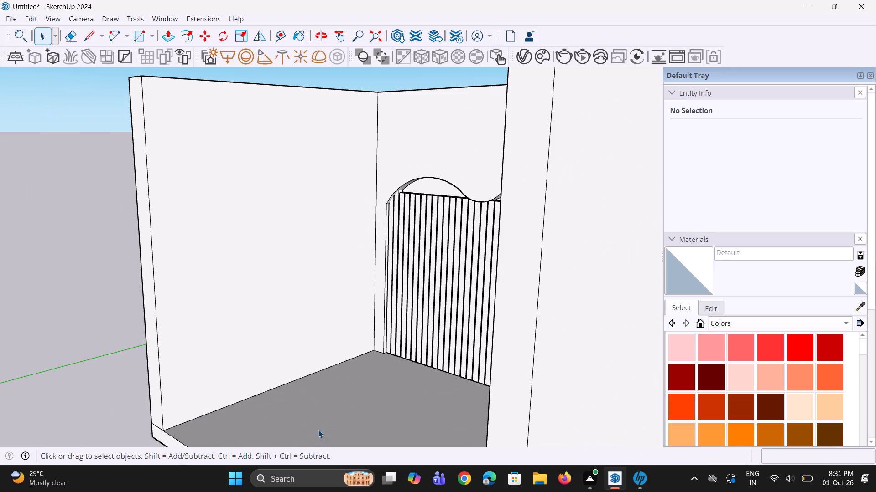
middle_click_drag(328, 430, 370, 406)
scroll(358, 348, "up", 9)
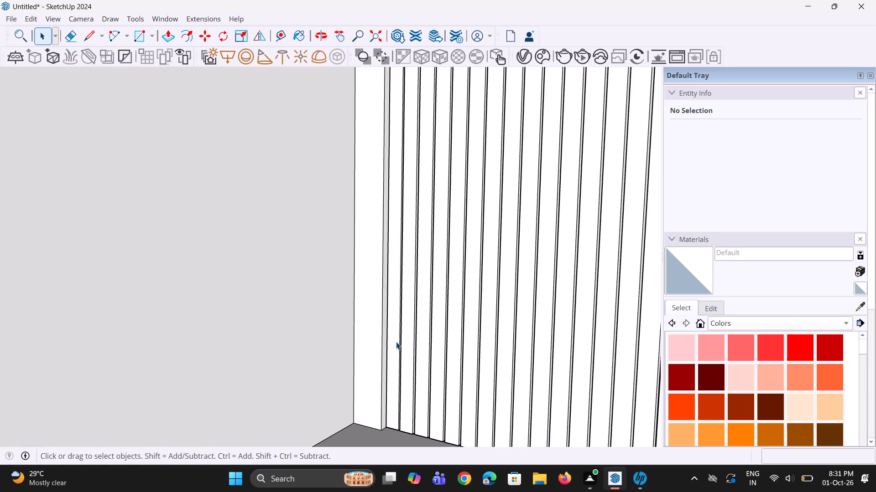
left_click(396, 345)
middle_click_drag(401, 360, 356, 379)
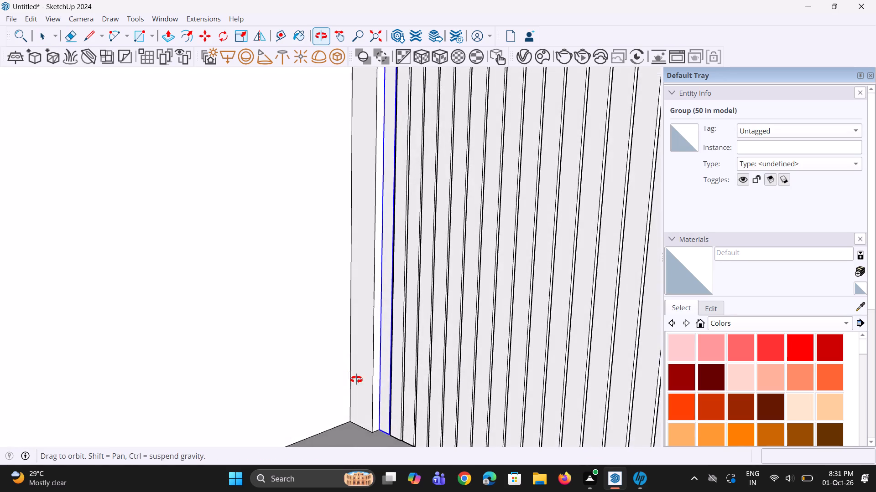
middle_click_drag(356, 379, 441, 404)
Explode the third slat's group and push/pull its top face up past the curved edge of the recess.
scroll(438, 402, "down", 6)
scroll(433, 241, "up", 2)
scroll(477, 126, "up", 2)
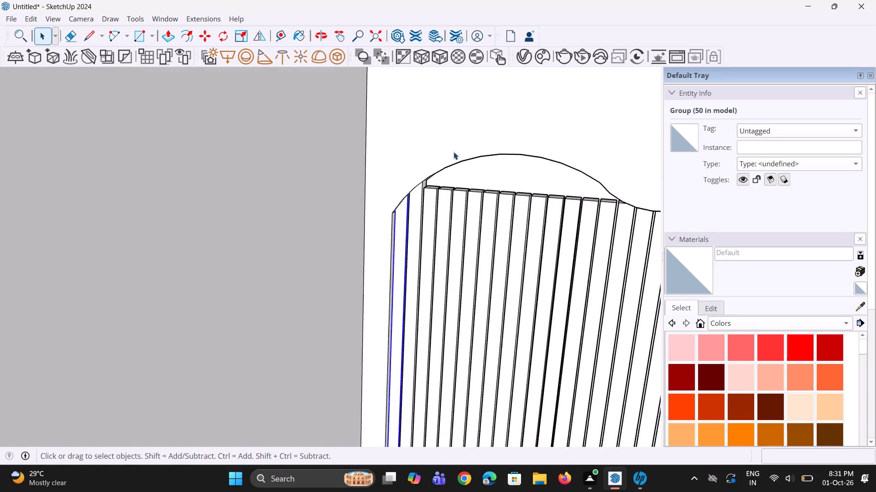
scroll(454, 152, "up", 7)
left_click(426, 203)
right_click(422, 203)
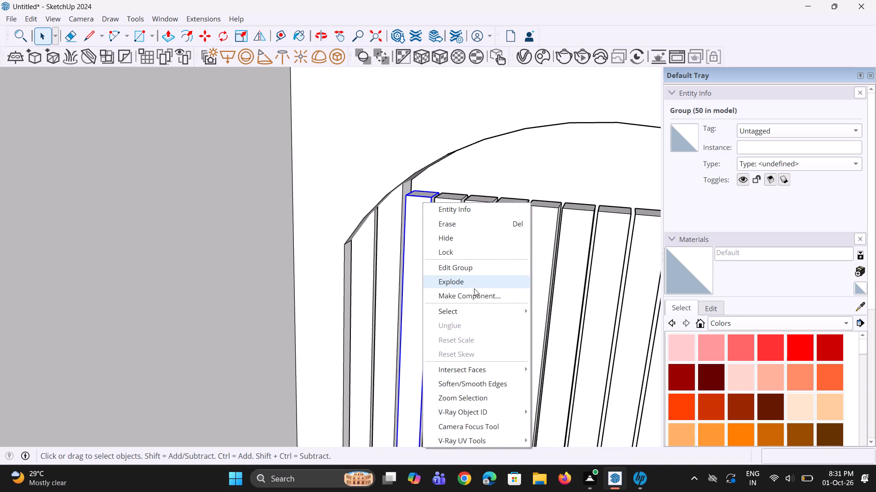
left_click(467, 278)
key("p")
scroll(430, 230, "up", 3)
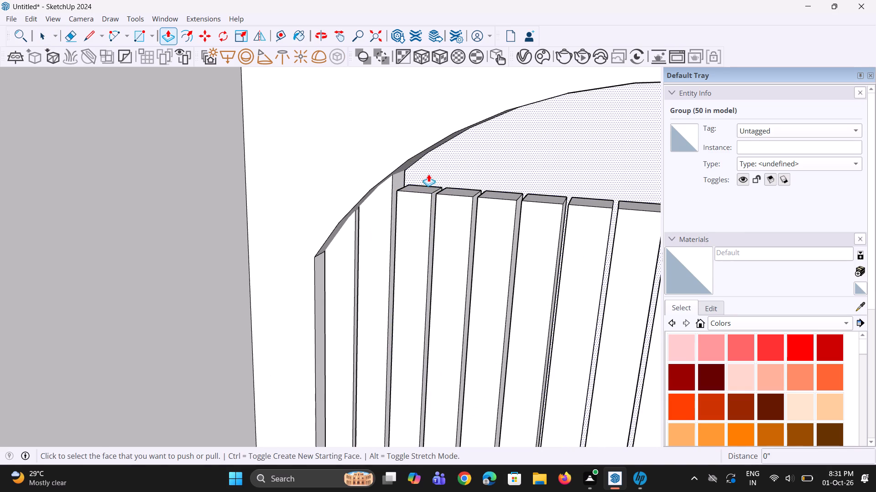
scroll(424, 184, "up", 2)
middle_click_drag(422, 192, 417, 232)
middle_click(417, 232)
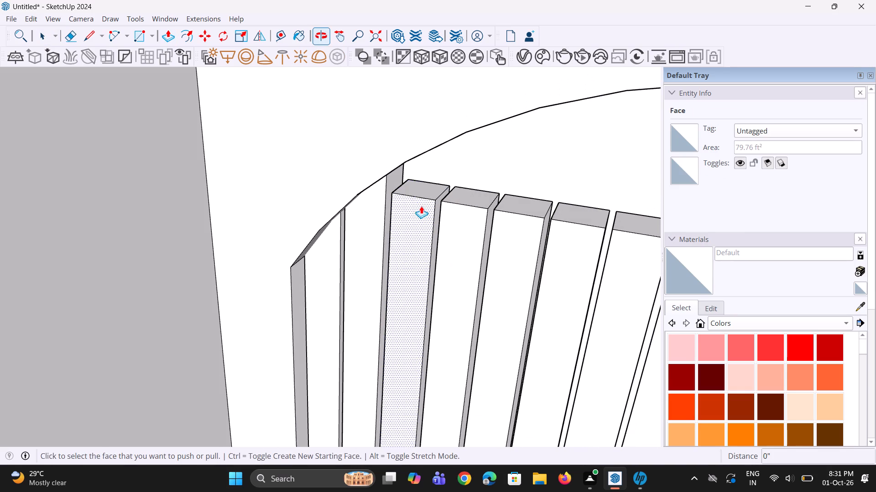
left_click(423, 188)
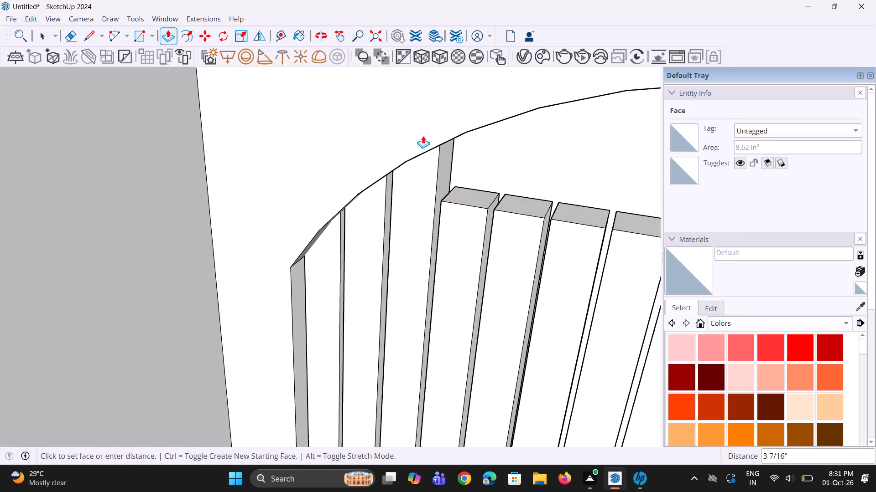
left_click(423, 133)
key("space")
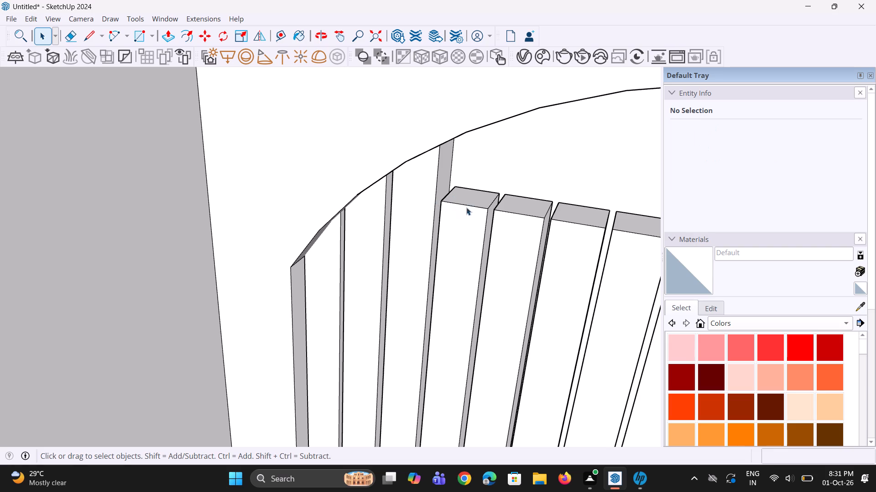
Explode the fourth slat's group and push/pull its top face up about 5 3/8", past the curved edge.
left_click(471, 203)
right_click(469, 205)
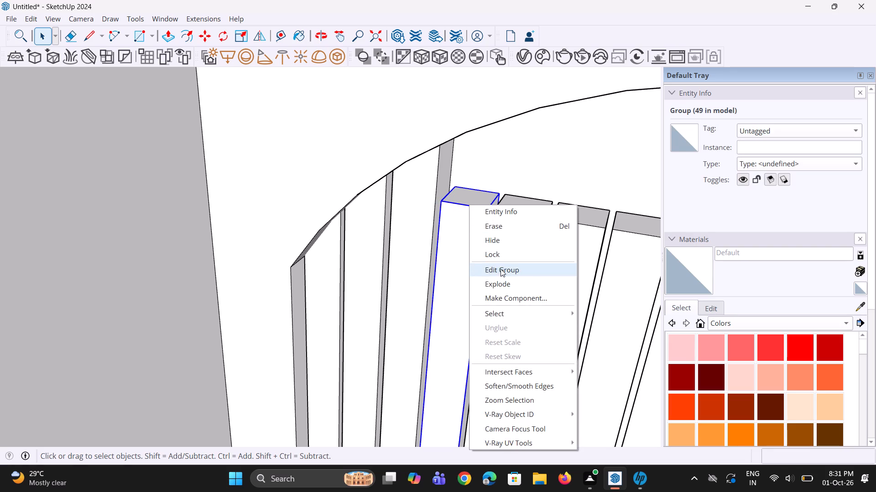
left_click(501, 283)
key("p")
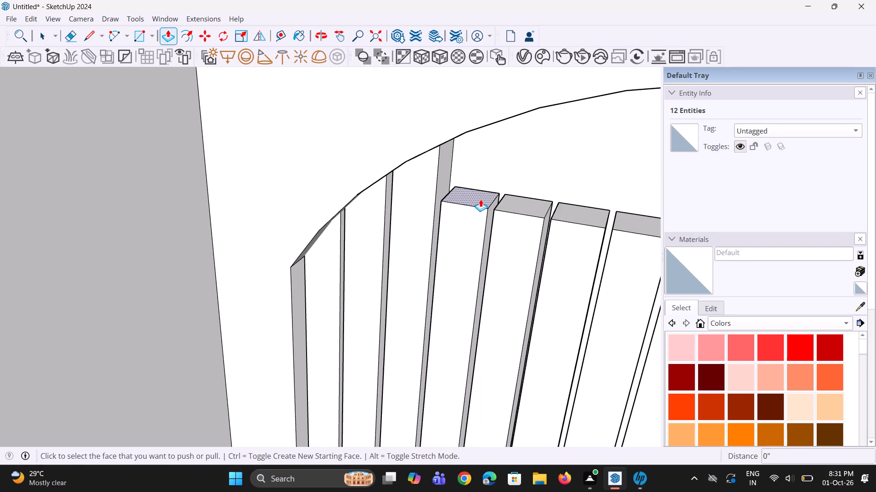
left_click(480, 199)
left_click(469, 112)
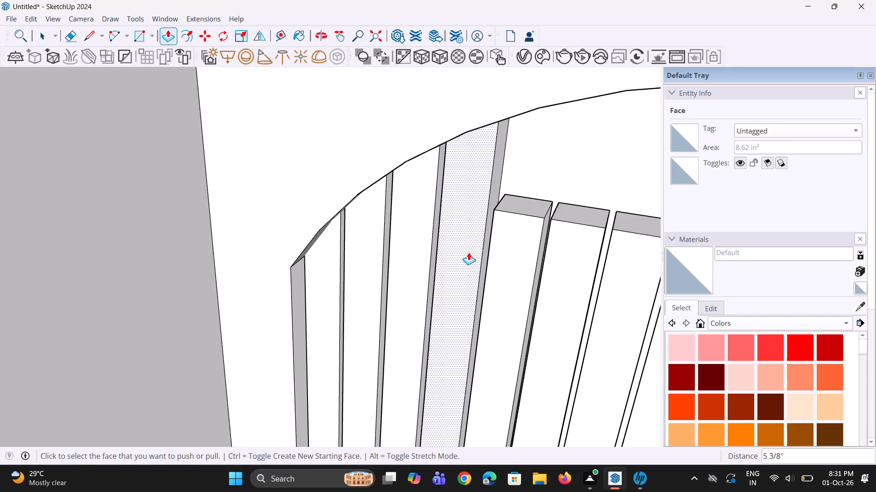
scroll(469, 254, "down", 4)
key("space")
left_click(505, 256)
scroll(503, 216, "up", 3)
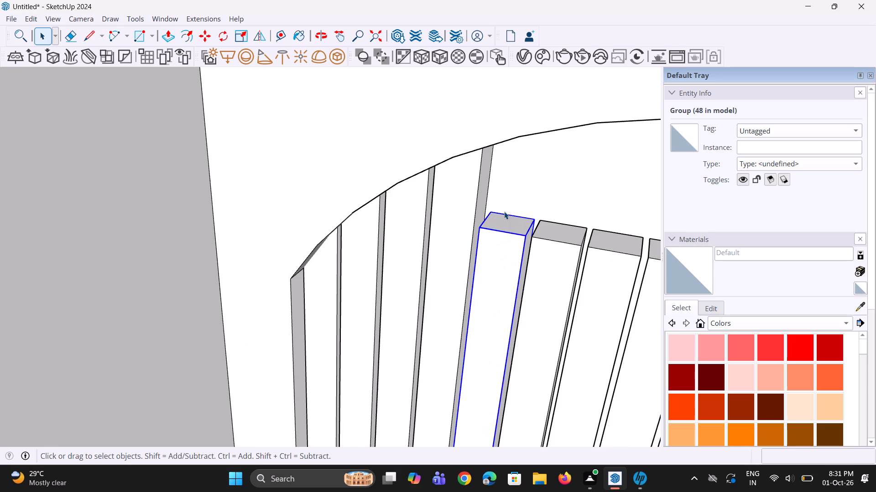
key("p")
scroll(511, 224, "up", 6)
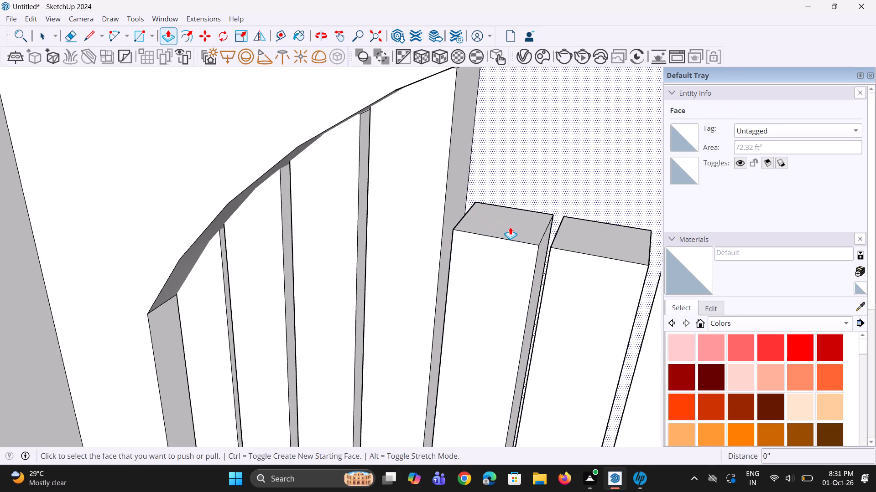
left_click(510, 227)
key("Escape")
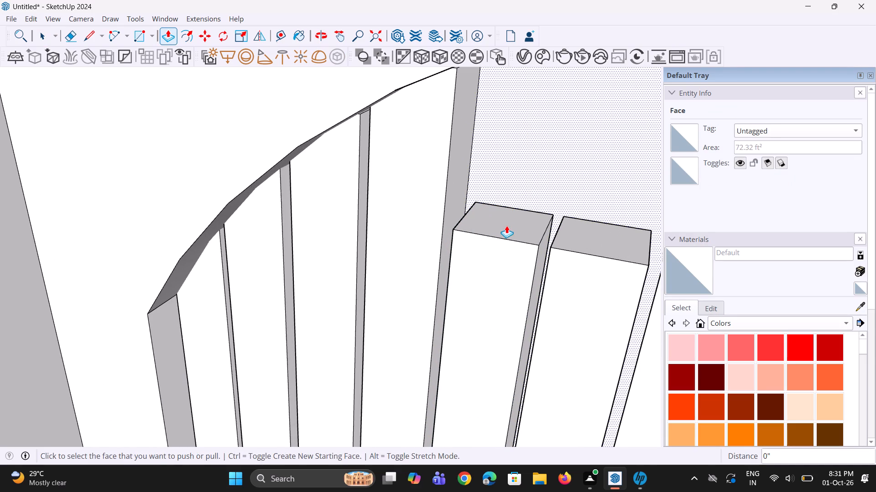
Explode the fifth slat's group and push/pull its top face up about 6 1/2", past the curved edge of the recess.
key("space")
key("space")
left_click(510, 228)
right_click(511, 233)
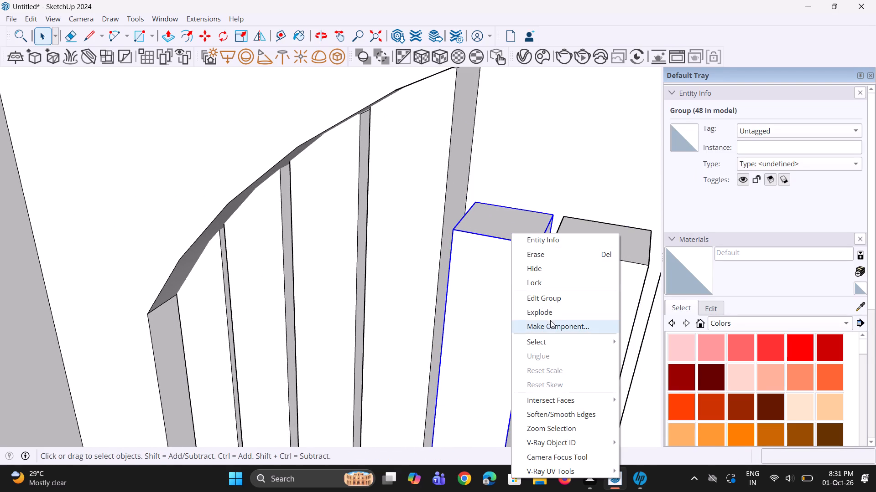
left_click(552, 311)
key("p")
left_click(522, 237)
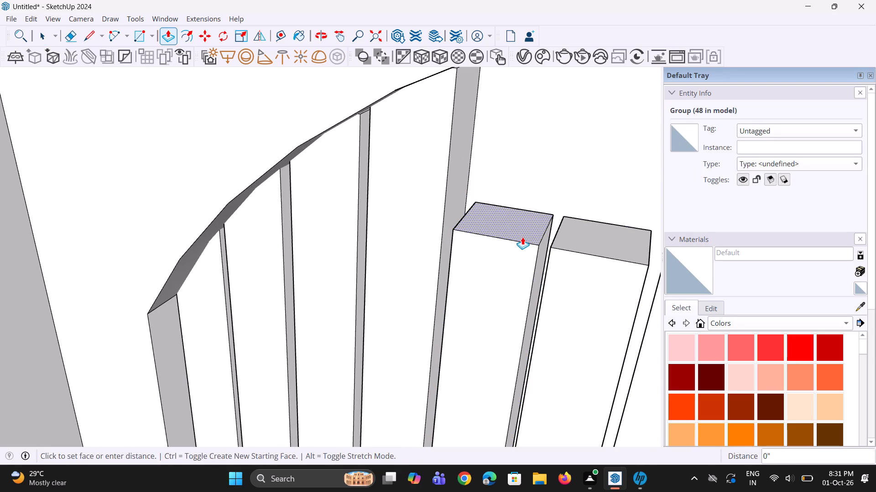
left_click_drag(514, 220, 514, 216)
scroll(514, 253, "down", 4)
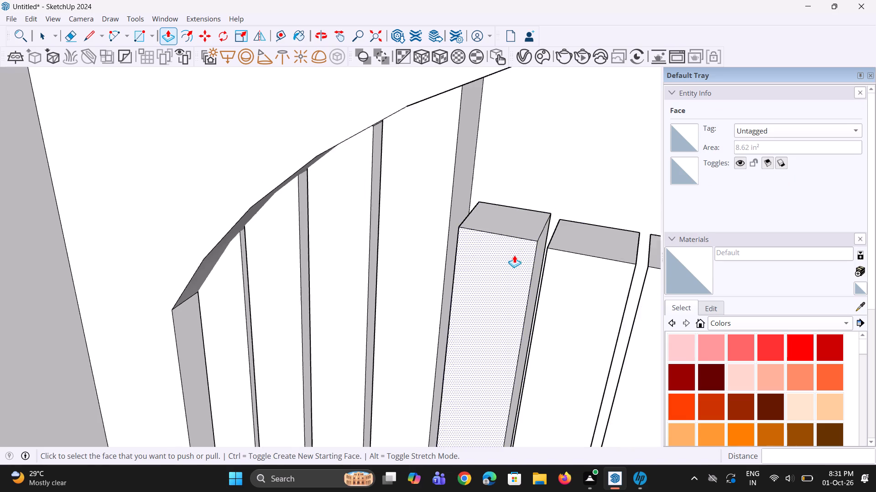
scroll(514, 255, "down", 1)
left_click(522, 228)
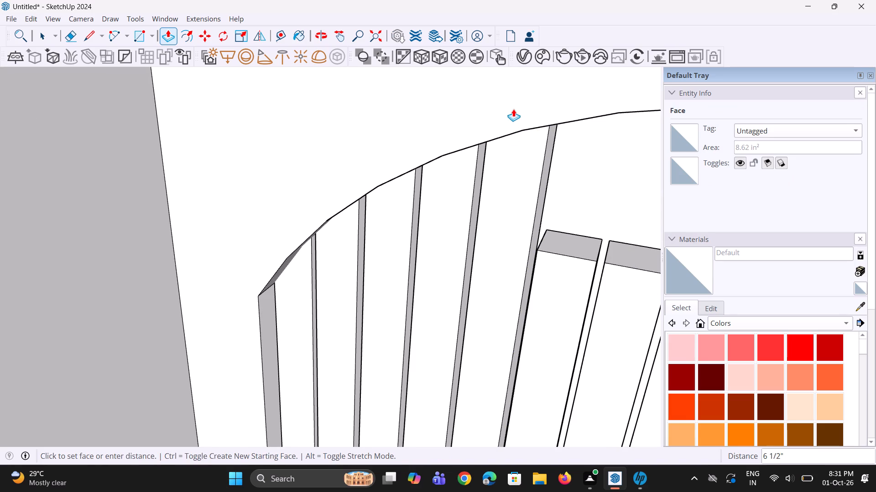
left_click(513, 109)
Explode the sixth slat's group and push/pull its top face up 7 1/2", past the curved edge.
scroll(506, 263, "down", 5)
middle_click_drag(537, 257, 518, 232)
middle_click(518, 235)
key("space")
left_click(547, 270)
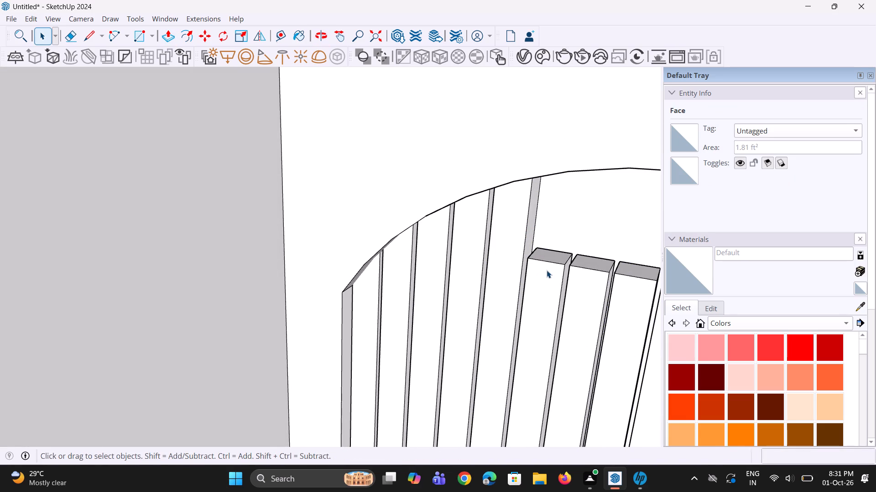
right_click(544, 266)
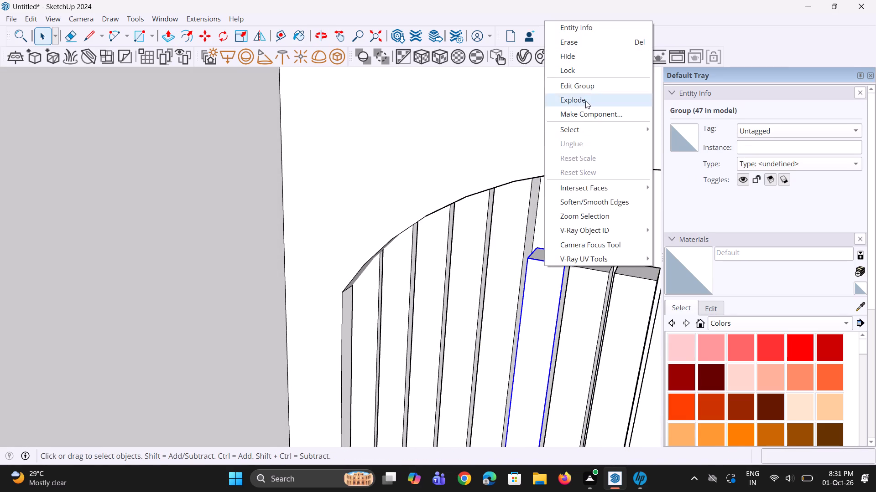
left_click(585, 101)
middle_click_drag(571, 279, 574, 323)
scroll(540, 241, "up", 3)
key("p")
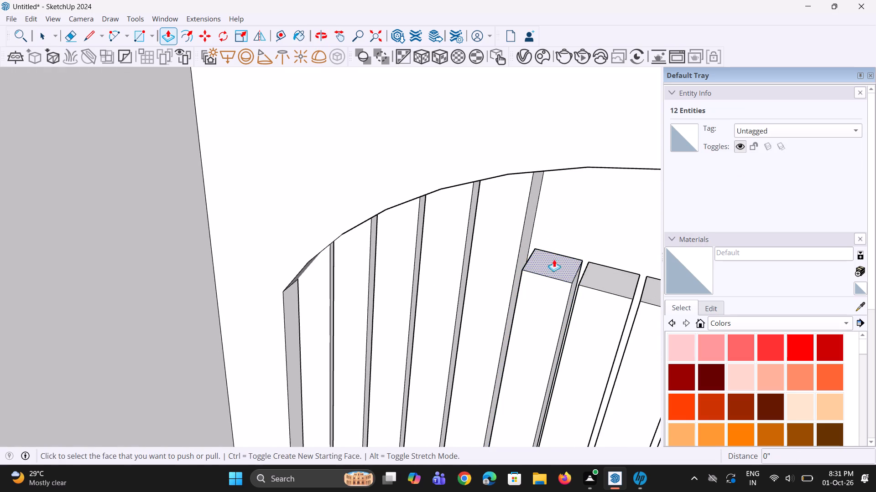
left_click(558, 265)
left_click(561, 144)
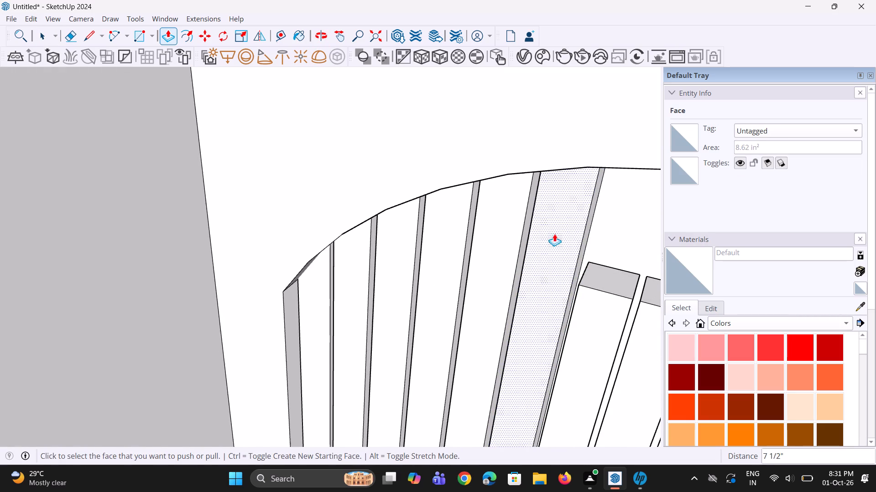
Explode the seventh slat's group and push/pull its top face up 8 1/2", past the crest of the curved edge.
scroll(542, 282, "down", 8)
middle_click_drag(554, 309, 574, 233)
scroll(463, 344, "down", 3)
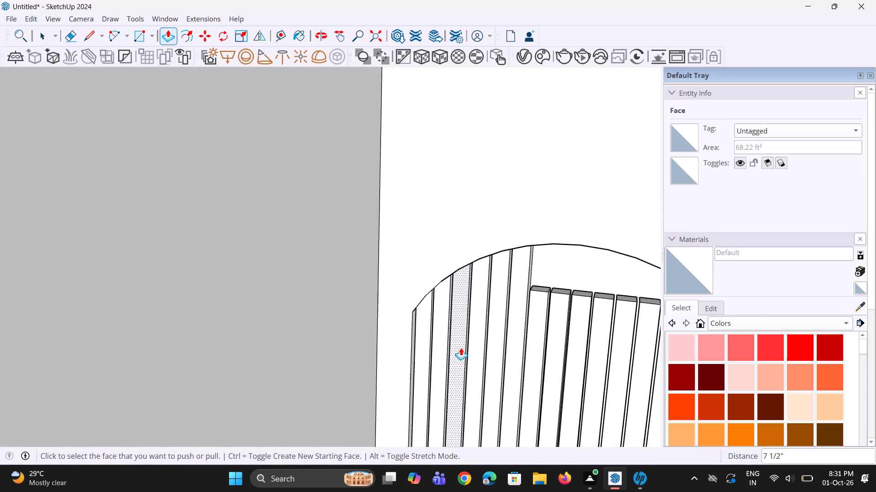
scroll(461, 348, "down", 12)
scroll(469, 342, "up", 1)
middle_click_drag(472, 343, 466, 349)
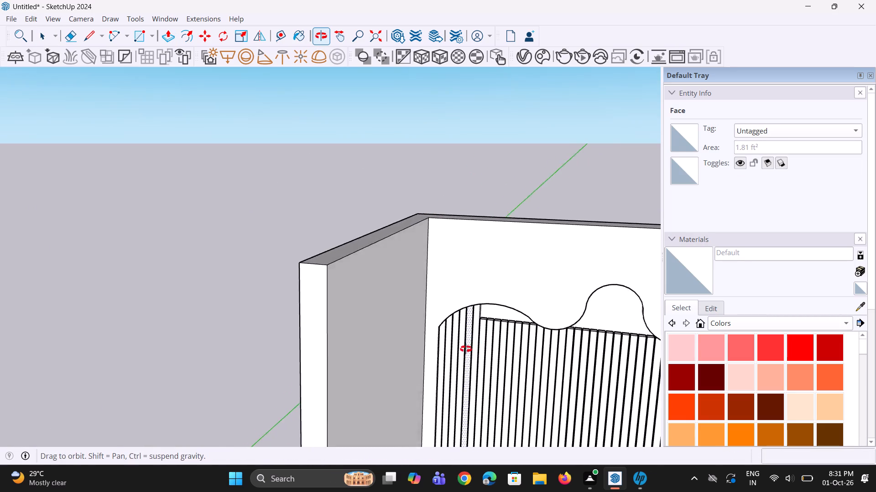
middle_click_drag(466, 349, 447, 391)
scroll(502, 345, "up", 13)
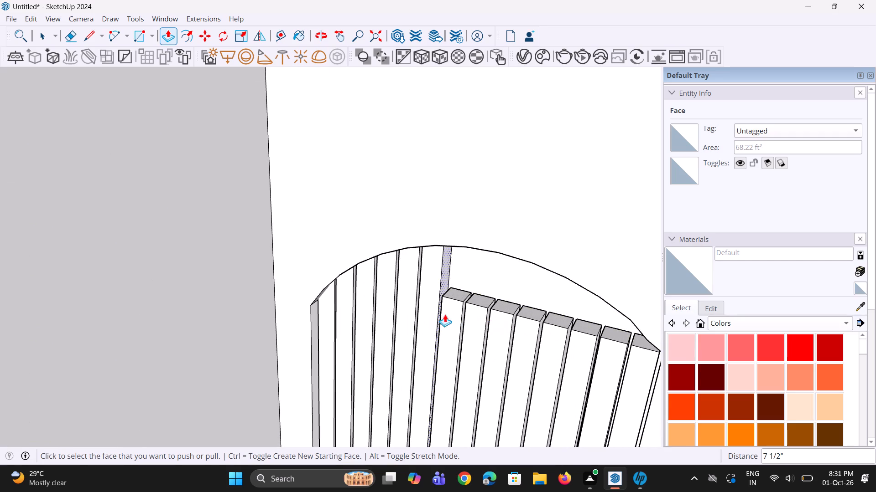
key("space")
right_click(446, 314)
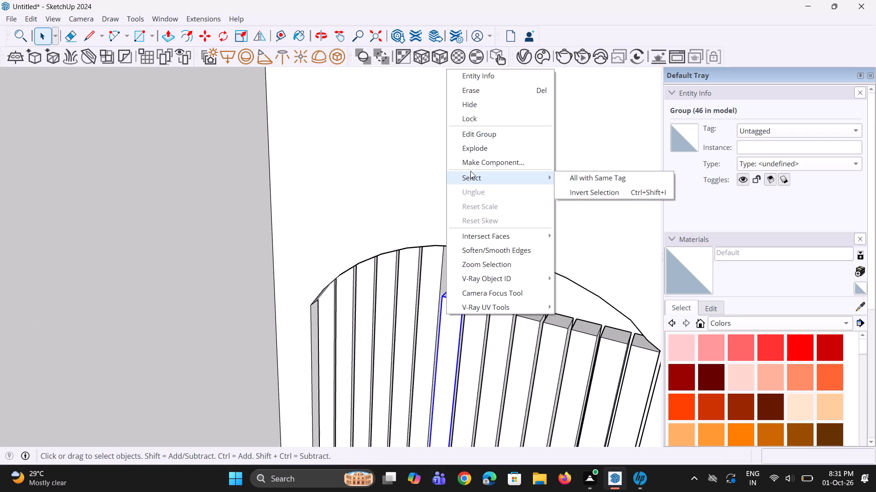
left_click(485, 150)
scroll(459, 297, "up", 6)
key("p")
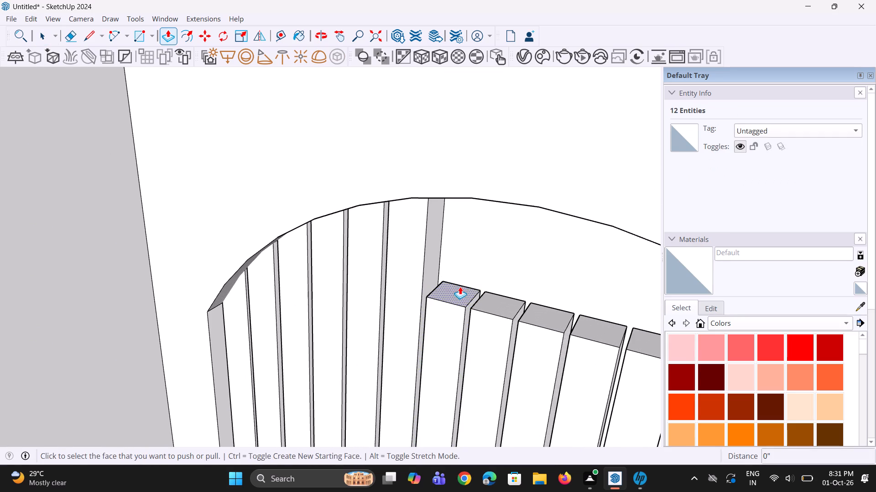
left_click(457, 292)
left_click(462, 176)
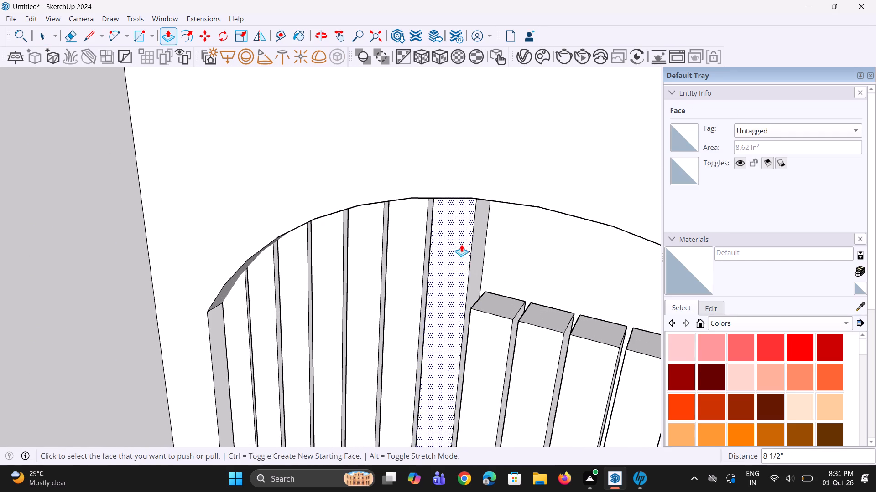
Explode the eighth slat's group and push/pull its top face up about 8 1/16", past the curved edge.
key("m")
key("space")
left_click(486, 347)
right_click(486, 347)
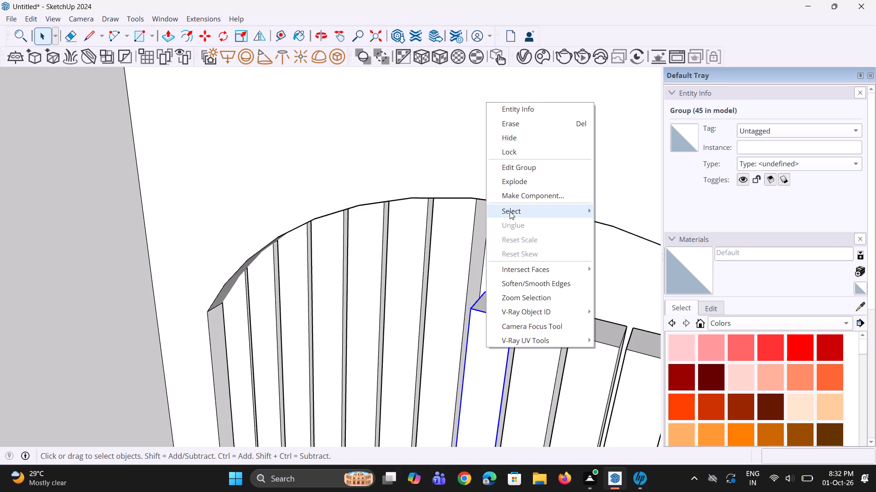
left_click(512, 184)
key("p")
left_click(501, 303)
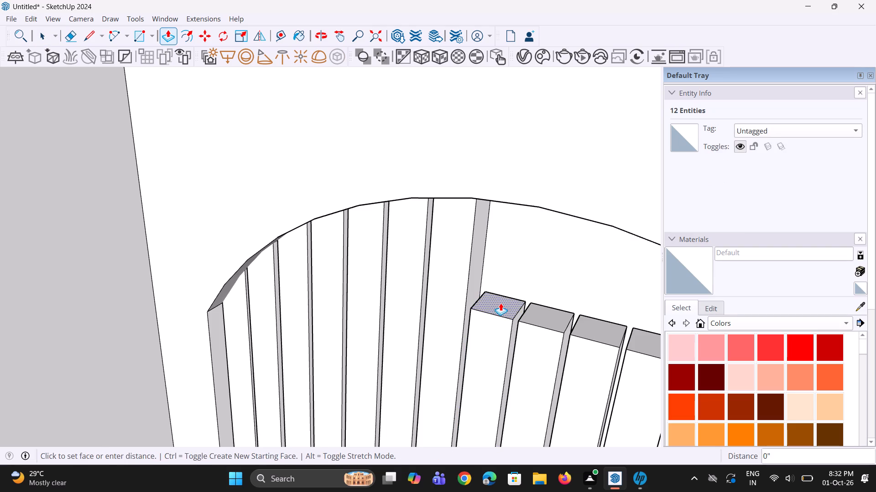
left_click(515, 192)
scroll(527, 319, "down", 8)
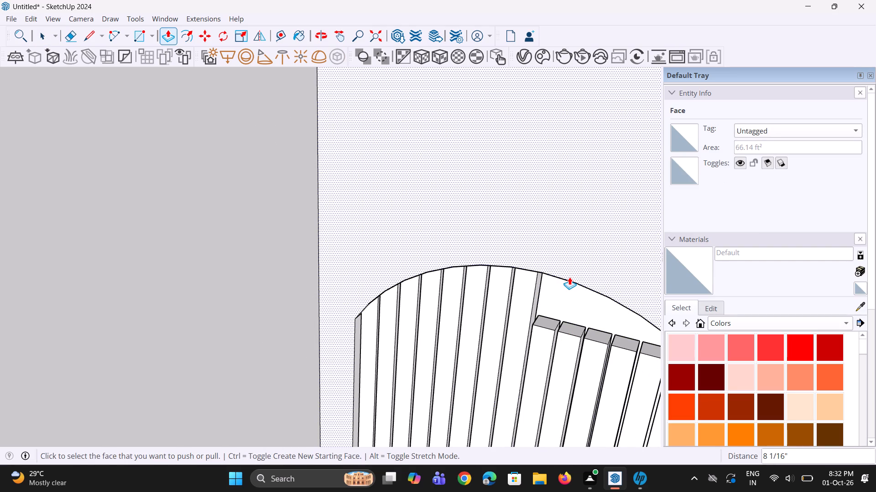
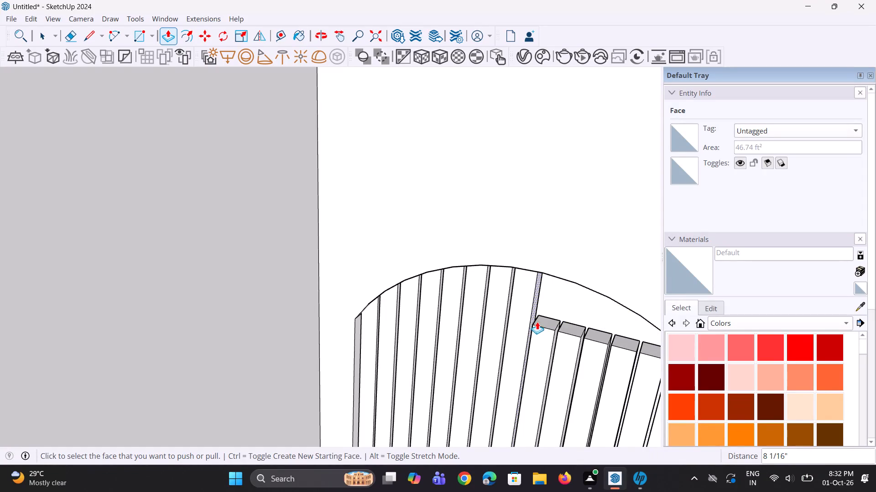
Explode the ninth slat's group and push/pull its top face up about 8 1/16", past the curved edge of the recess.
right_click(544, 335)
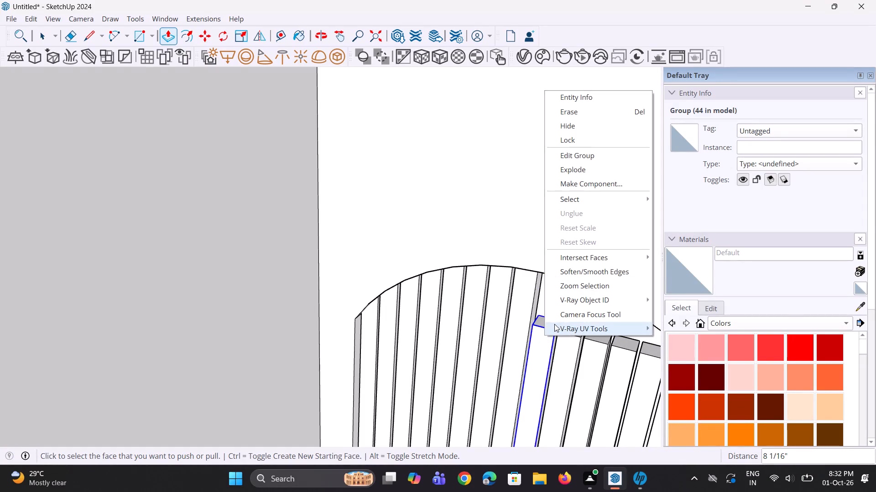
right_click_drag(554, 323, 561, 202)
left_click(580, 169)
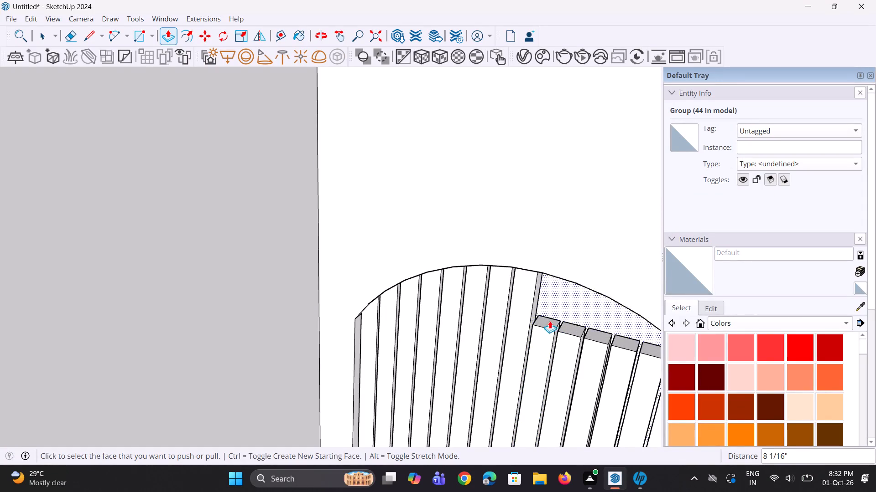
scroll(530, 318, "up", 2)
left_click(551, 323)
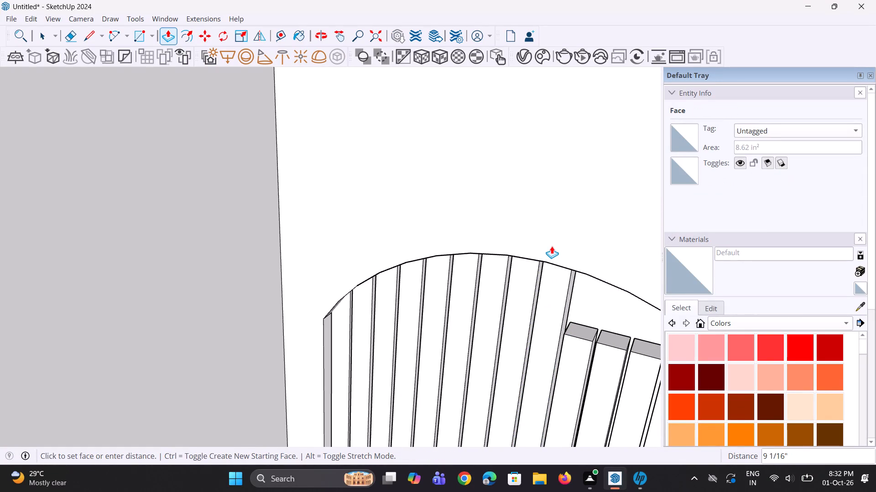
left_click(552, 254)
Explode the tenth slat's group and push/pull its top face up 7 3/8", past the curved edge.
scroll(520, 302, "down", 4)
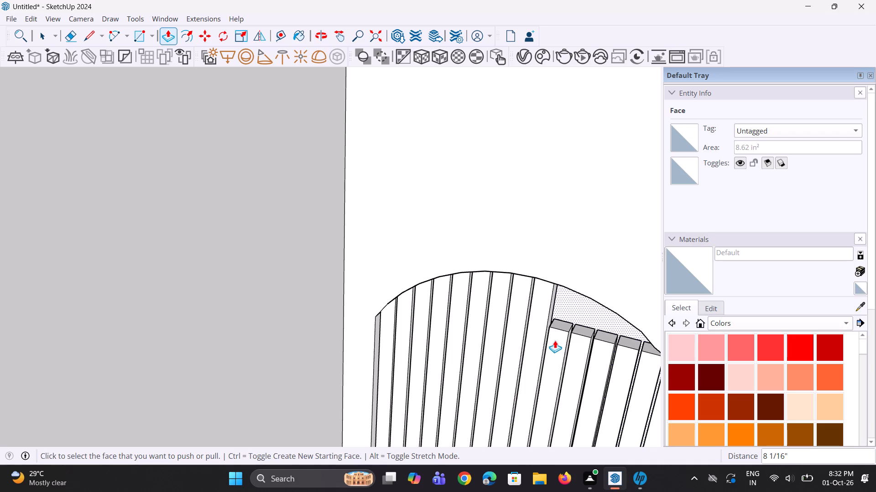
right_click(555, 340)
left_click(590, 178)
scroll(564, 308, "up", 3)
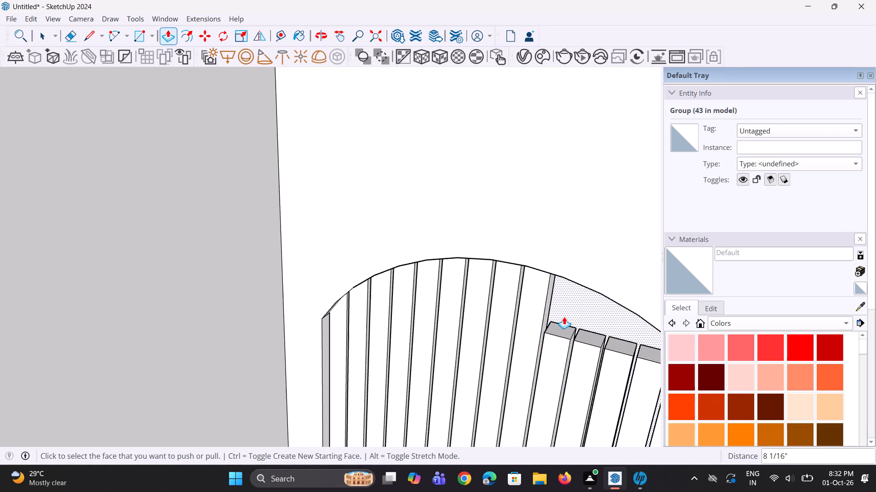
left_click(563, 324)
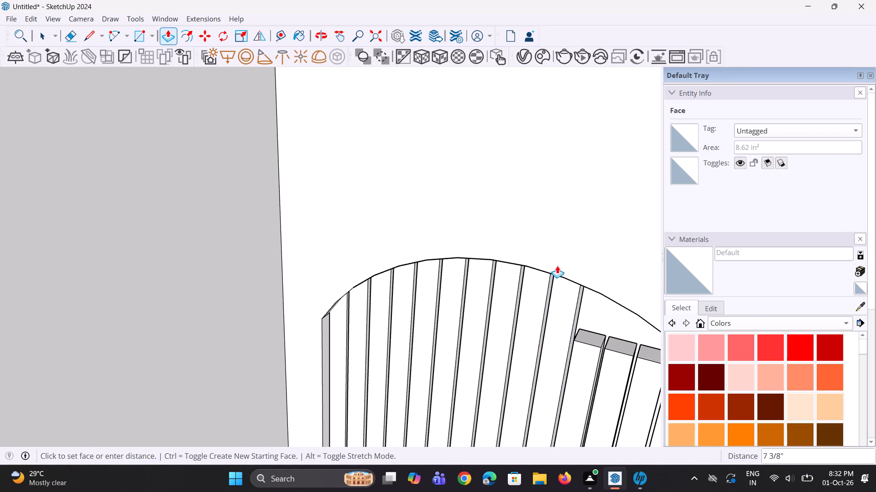
left_click(557, 266)
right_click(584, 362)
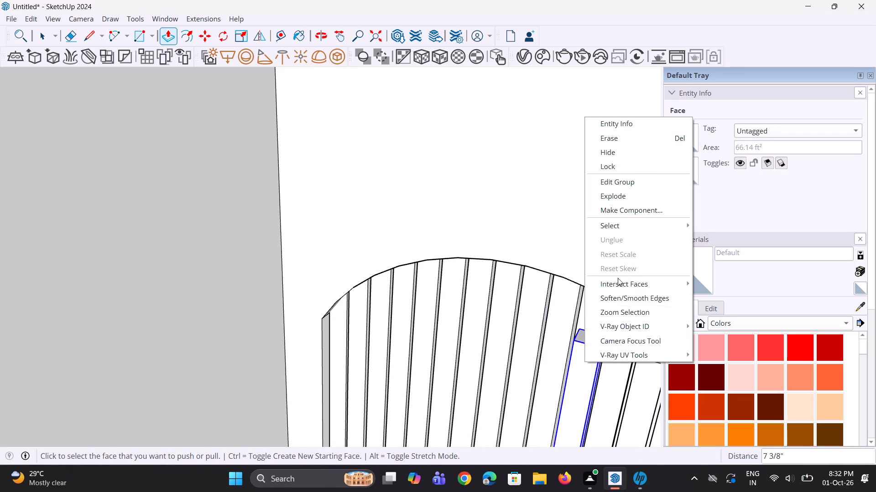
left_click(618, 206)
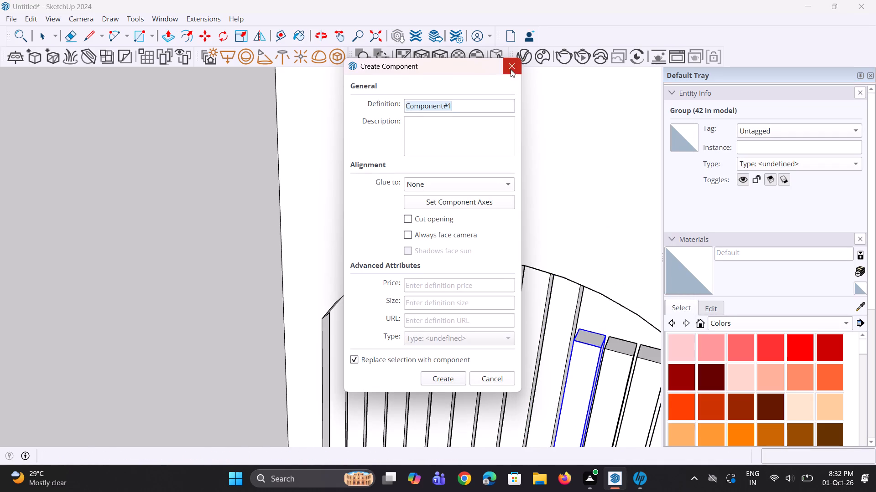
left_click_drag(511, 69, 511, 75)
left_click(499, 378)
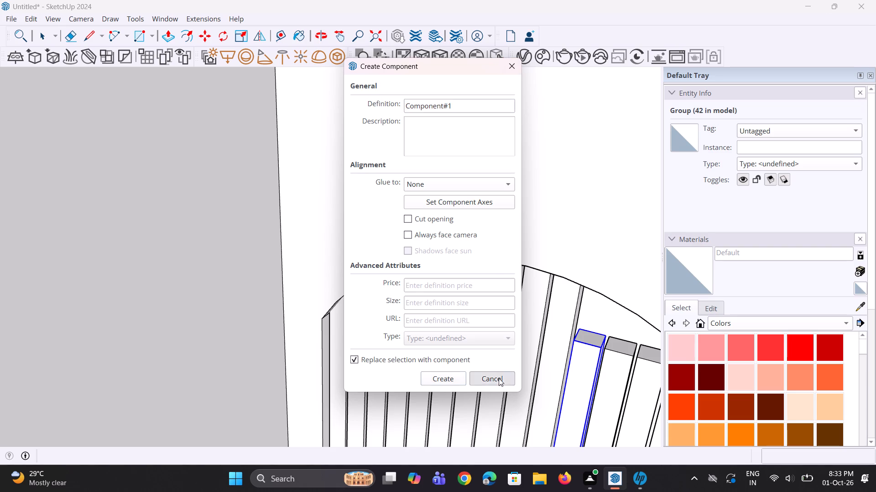
Explode the eleventh slat's group and push/pull its top face up 7 1/4", past the descending curved edge.
right_click(581, 383)
left_click(613, 222)
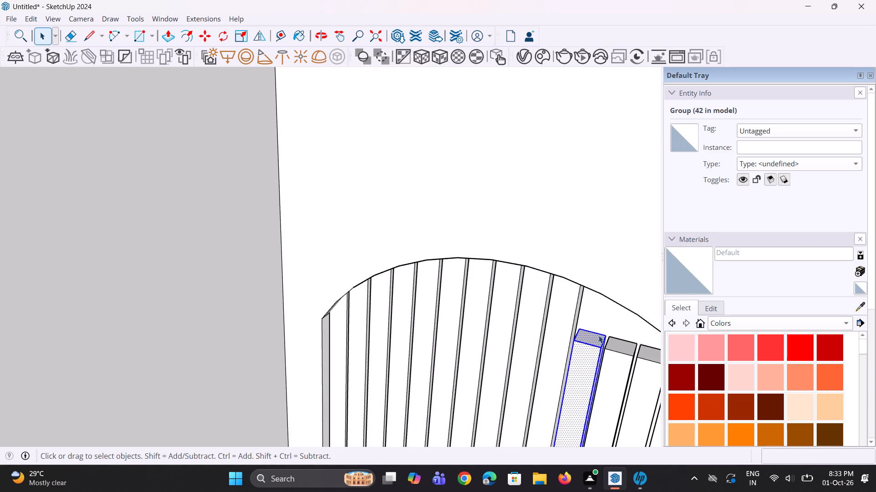
scroll(593, 348, "up", 3)
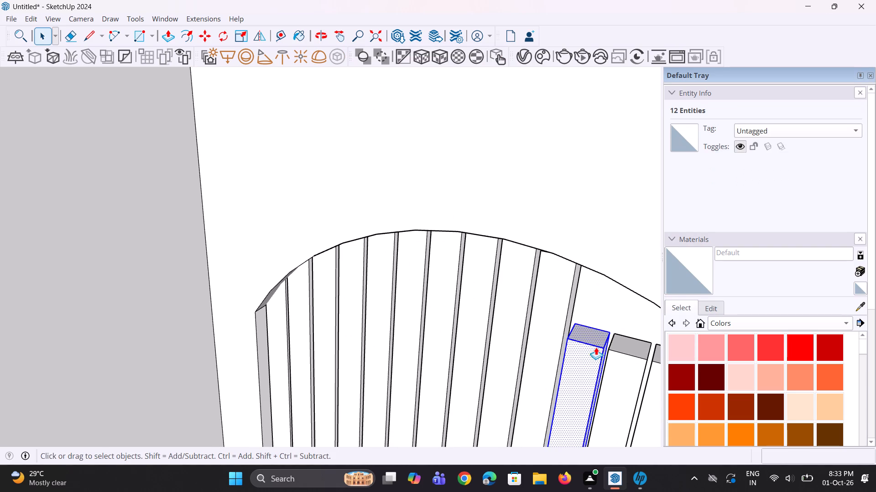
key("p")
left_click(592, 332)
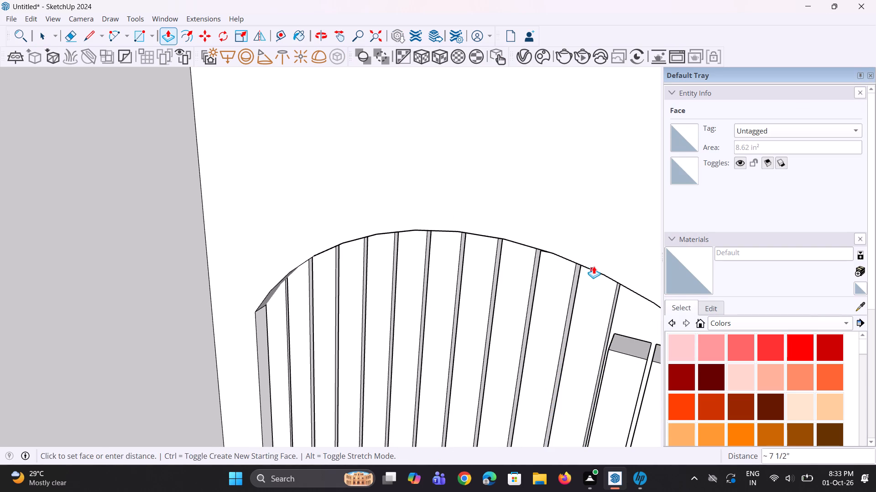
left_click(595, 253)
Explode the twelfth slat's group and push/pull its top face up 5 9/16", past the curved edge.
scroll(517, 379, "down", 6)
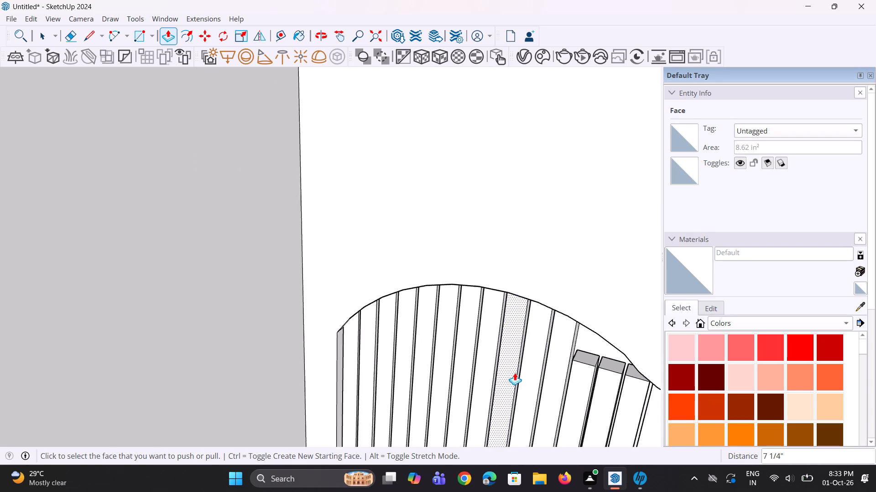
right_click(571, 391)
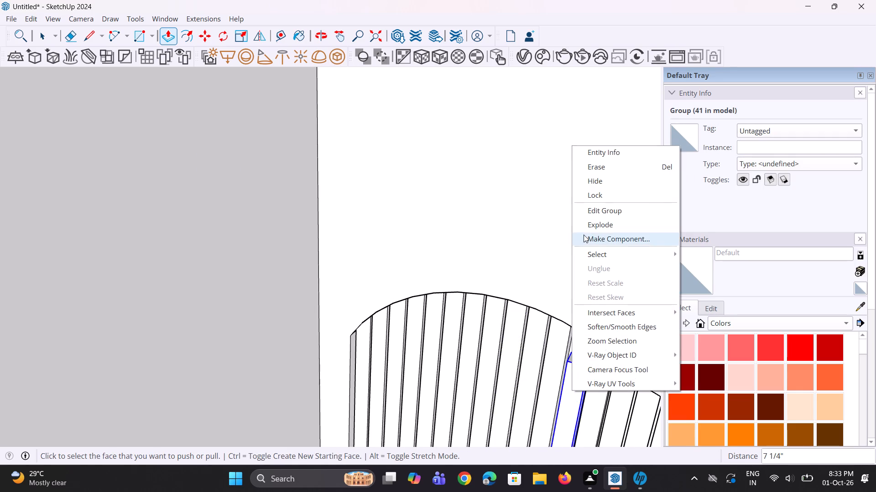
left_click(606, 227)
key("p")
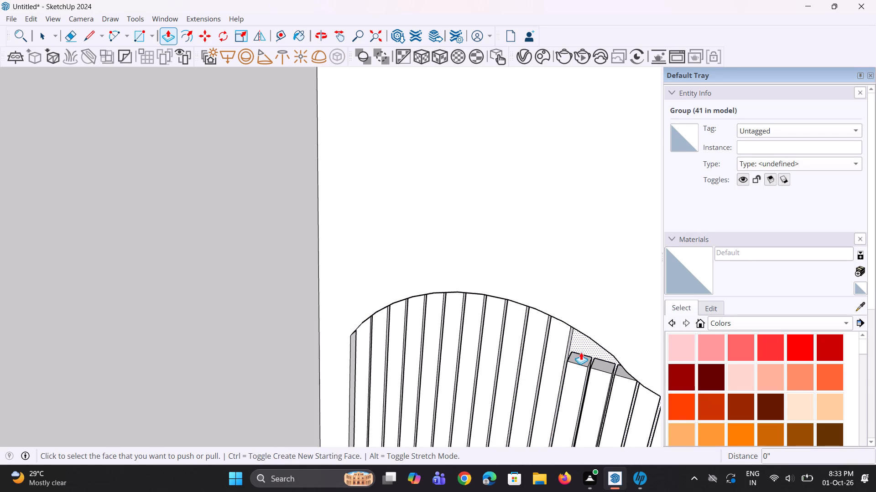
left_click(580, 357)
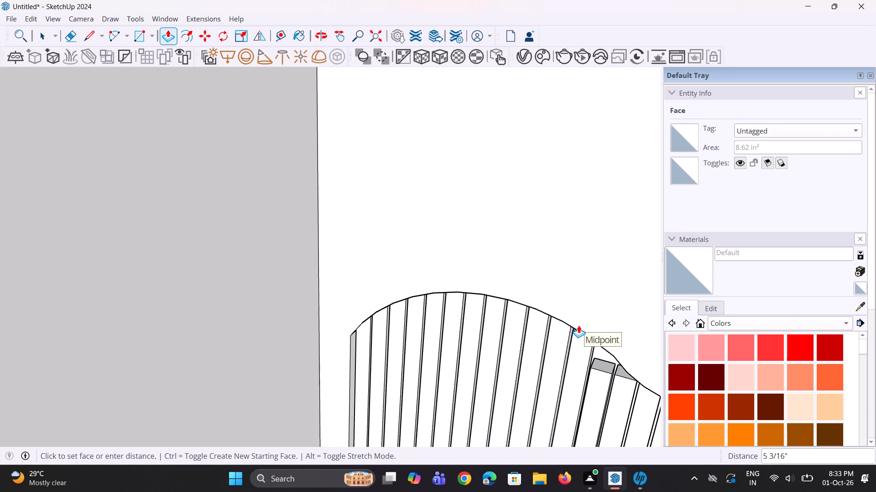
left_click(580, 324)
Explode the thirteenth slat's group and push/pull its top face up 4 11/16", past the curved edge.
scroll(613, 398, "up", 5)
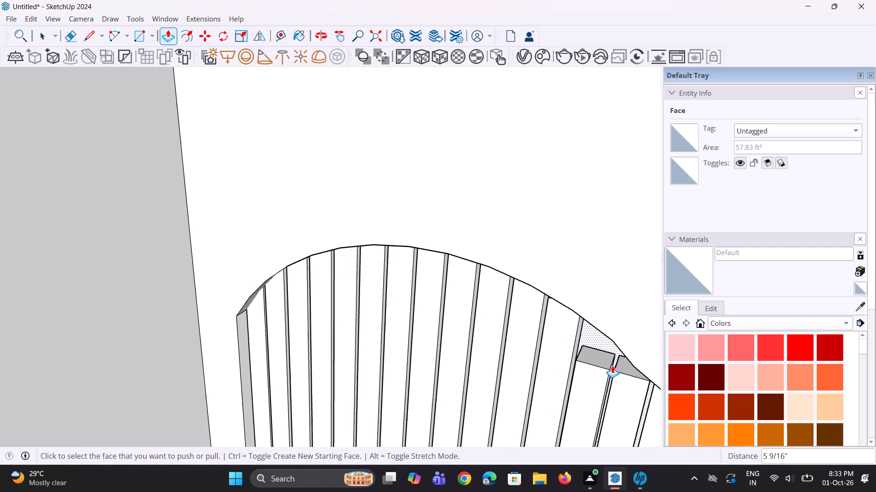
scroll(612, 365, "up", 1)
right_click(587, 379)
left_click(611, 216)
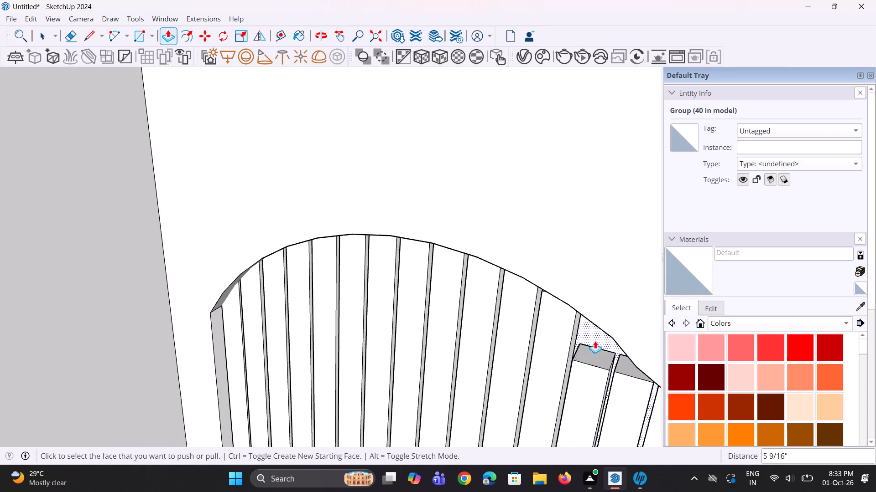
left_click(596, 358)
left_click(598, 307)
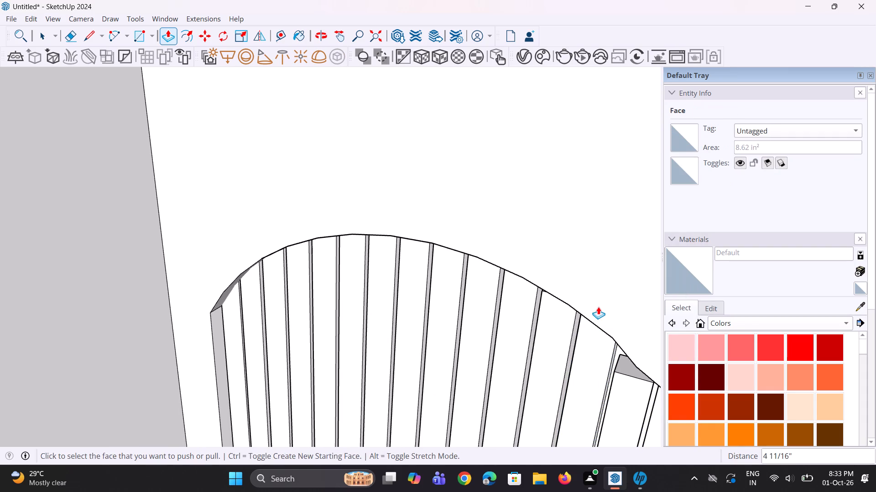
Within the fourteenth slat's group, push/pull the partly exposed top face up about 2 7/16" past the curved edge, leaving the group closed.
scroll(498, 339, "down", 7)
scroll(580, 386, "up", 2)
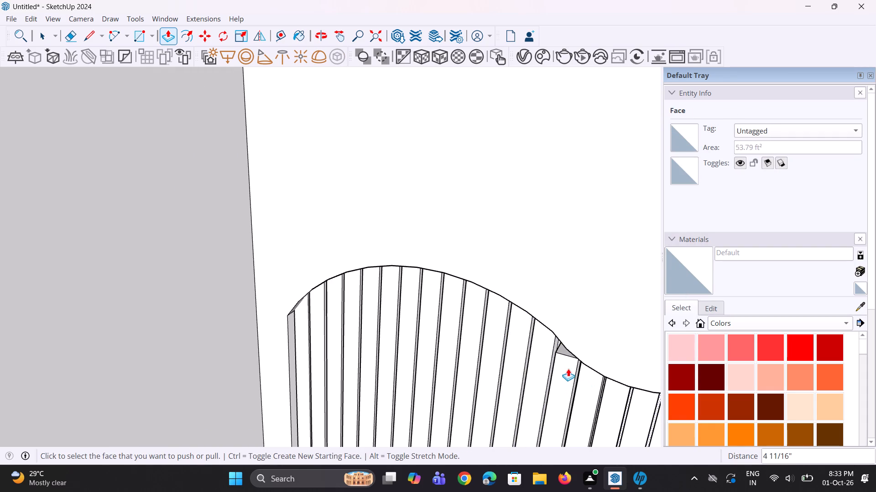
right_click(566, 368)
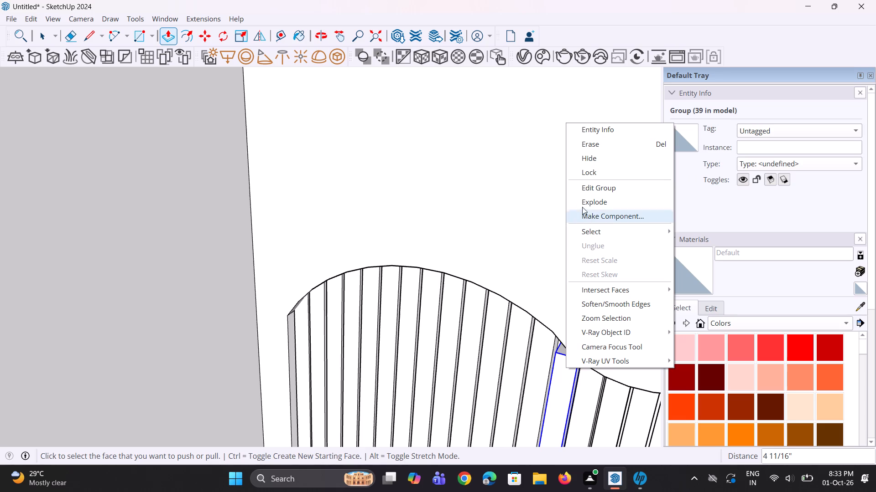
left_click_drag(588, 195, 589, 190)
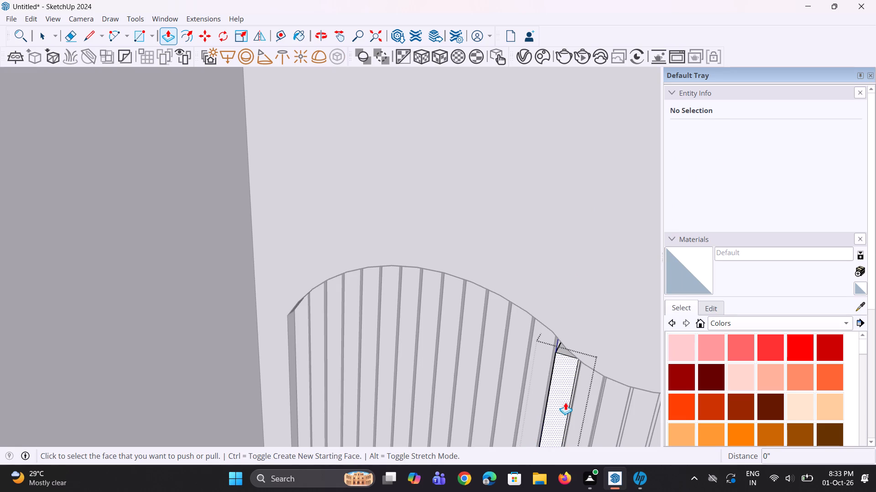
scroll(561, 351, "up", 8)
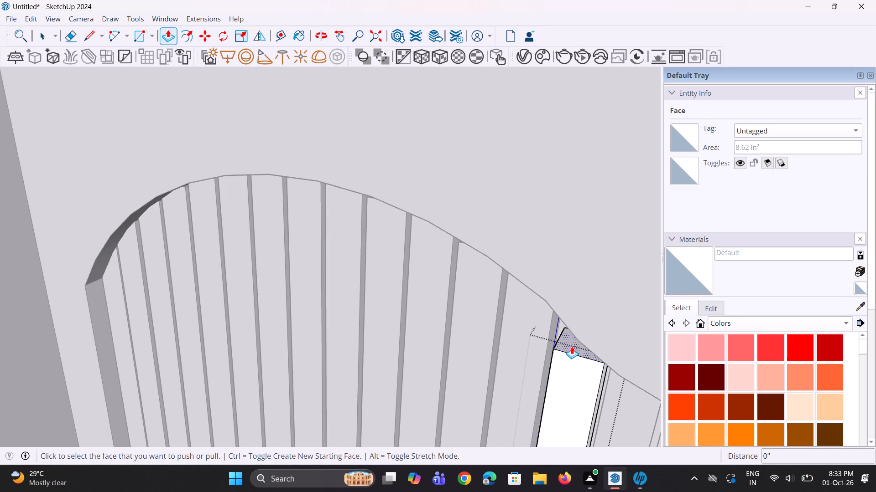
left_click(573, 345)
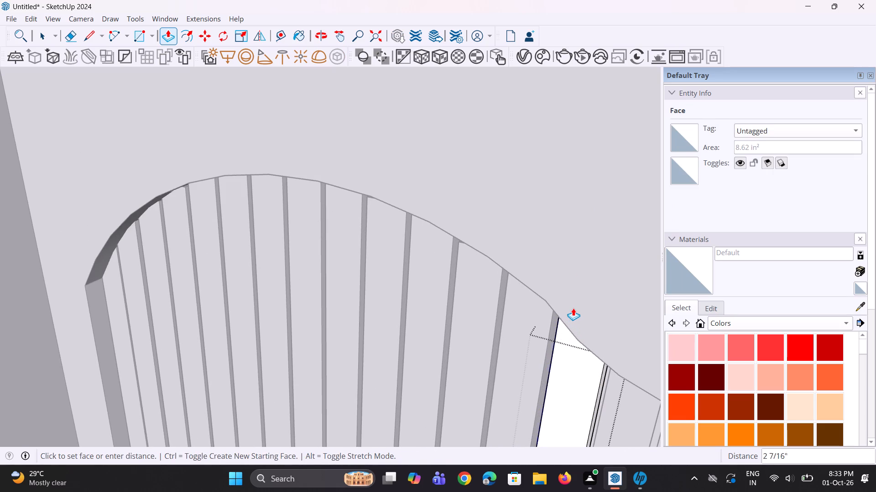
left_click(574, 308)
scroll(541, 379, "down", 8)
key("space")
key("space")
scroll(545, 379, "down", 9)
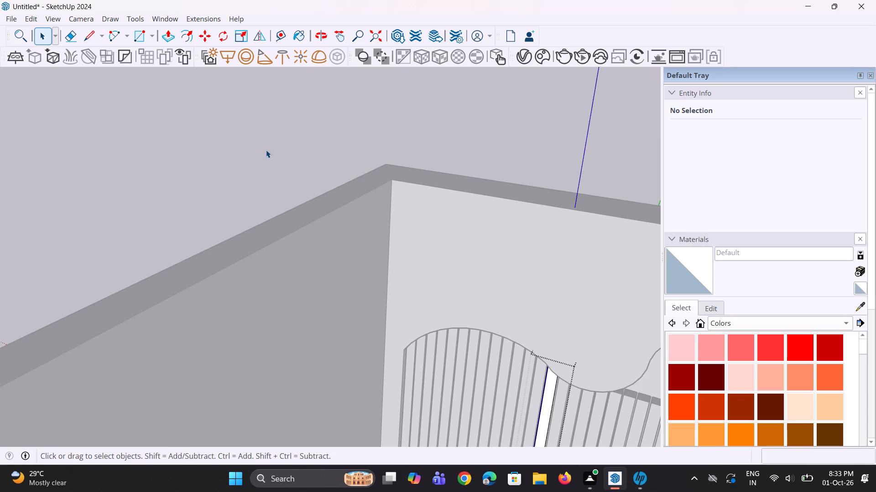
left_click(266, 150)
left_click(270, 149)
scroll(307, 340, "down", 3)
Explode the slat group just past the wave's trough, where the edge starts rising, and push/pull its top face up 3 1/8".
scroll(512, 359, "up", 4)
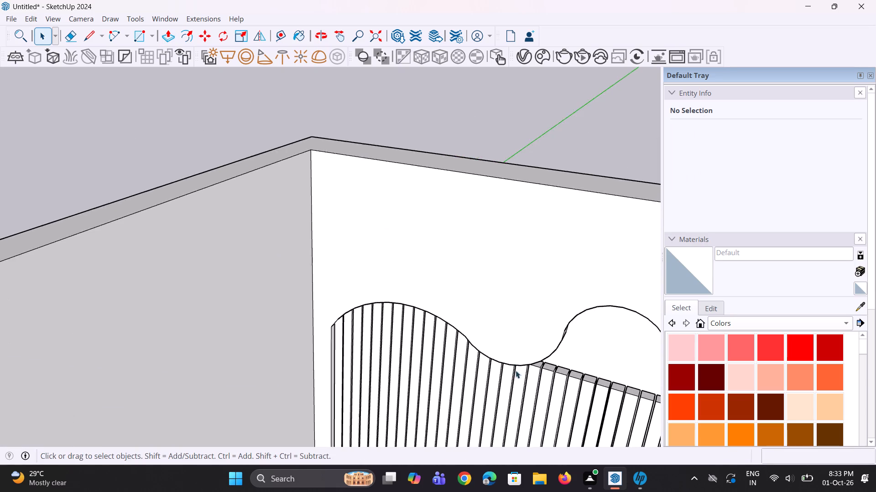
scroll(516, 370, "up", 8)
left_click(534, 369)
right_click(534, 369)
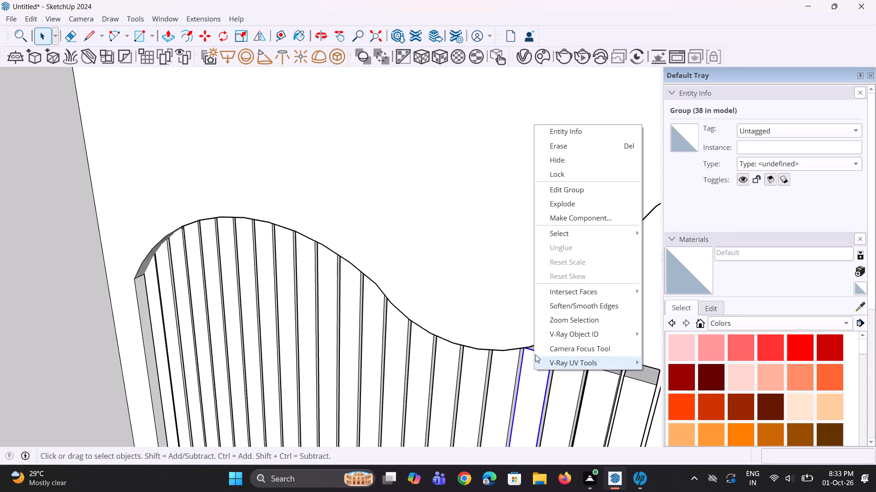
left_click(546, 207)
scroll(545, 370, "up", 2)
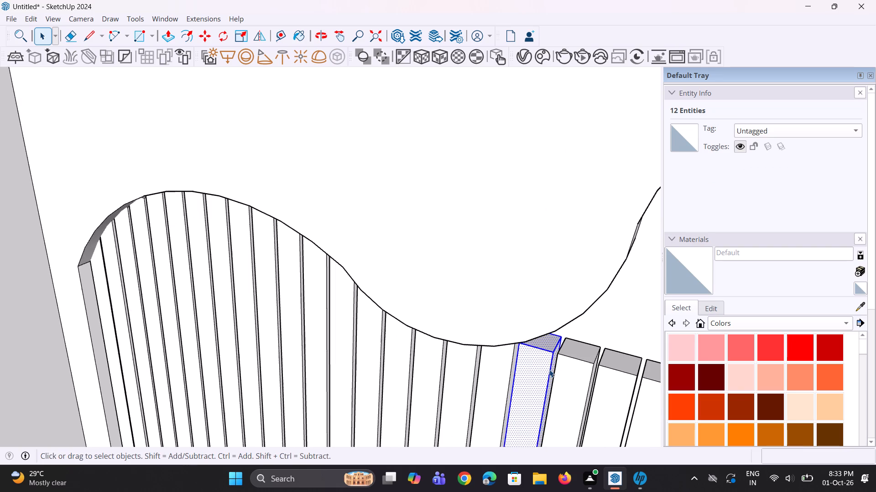
middle_click_drag(550, 369, 511, 279)
key("p")
scroll(521, 297, "up", 1)
middle_click_drag(522, 338, 522, 372)
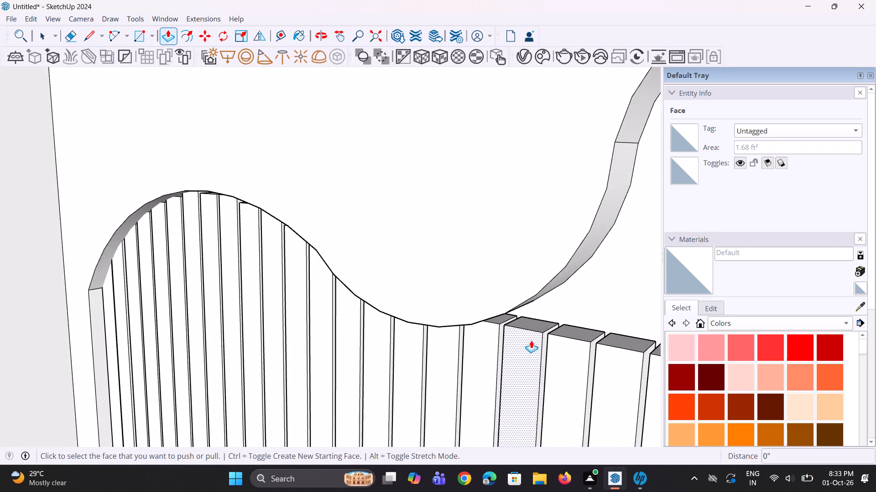
scroll(532, 334, "up", 2)
left_click(533, 323)
left_click(528, 272)
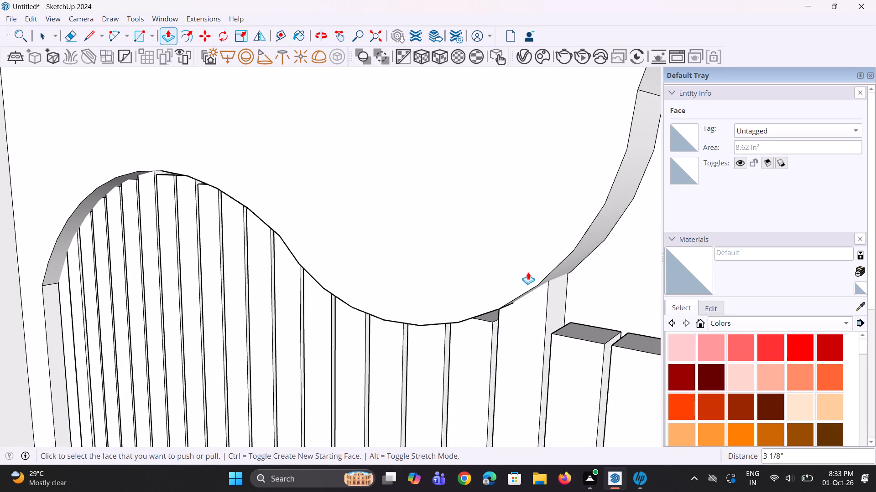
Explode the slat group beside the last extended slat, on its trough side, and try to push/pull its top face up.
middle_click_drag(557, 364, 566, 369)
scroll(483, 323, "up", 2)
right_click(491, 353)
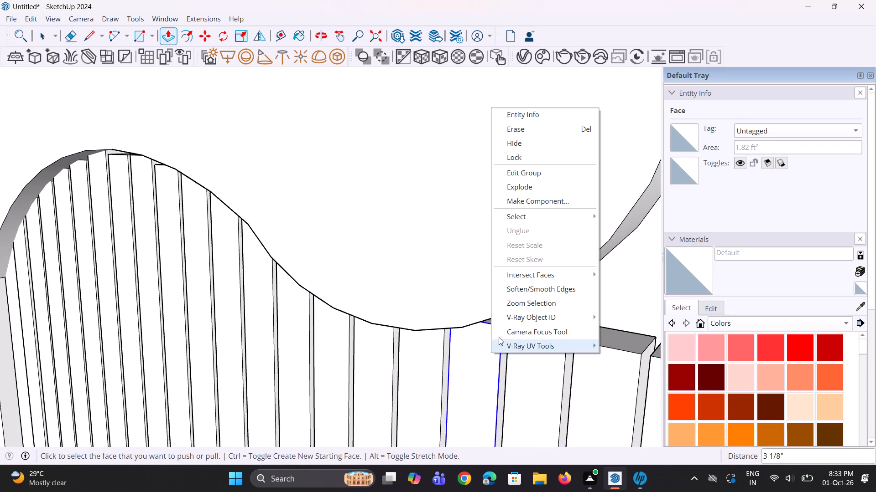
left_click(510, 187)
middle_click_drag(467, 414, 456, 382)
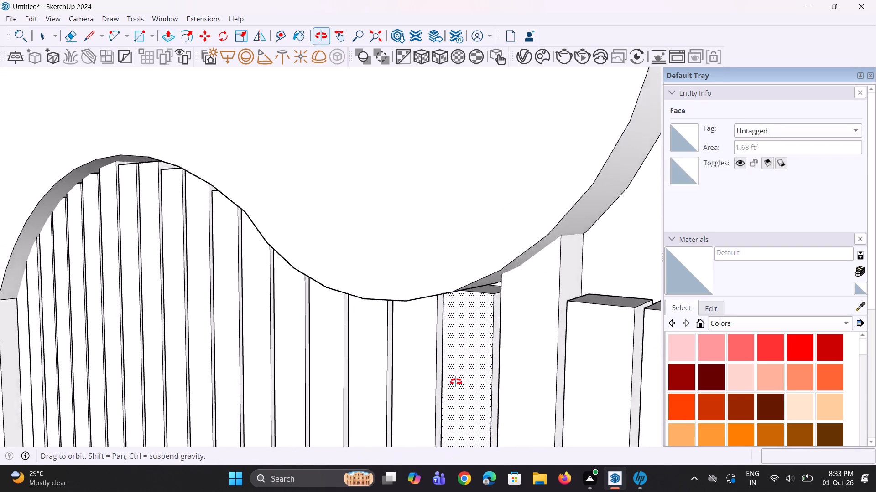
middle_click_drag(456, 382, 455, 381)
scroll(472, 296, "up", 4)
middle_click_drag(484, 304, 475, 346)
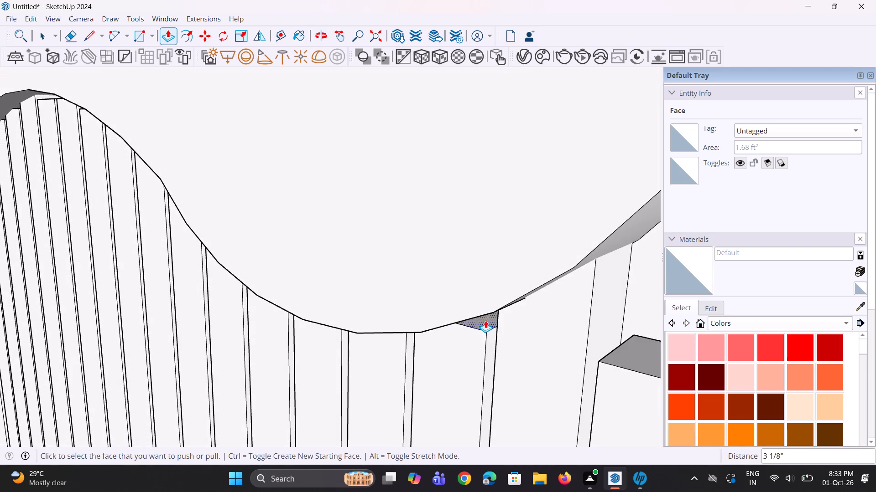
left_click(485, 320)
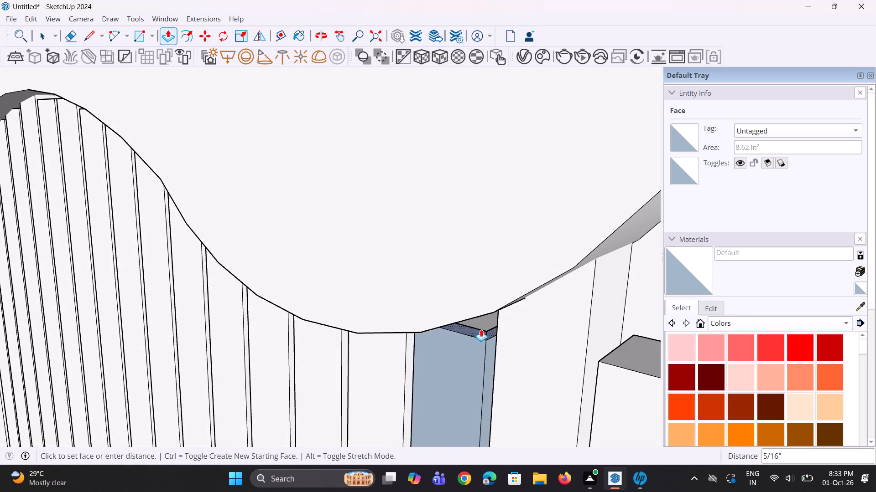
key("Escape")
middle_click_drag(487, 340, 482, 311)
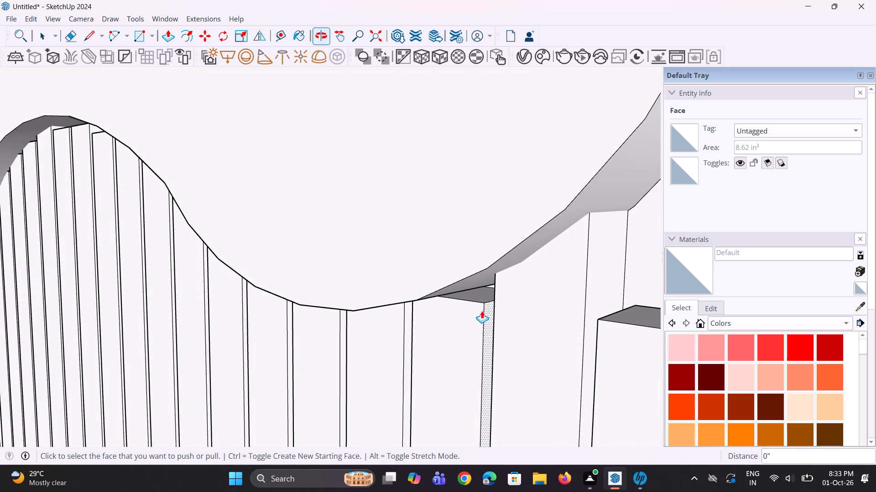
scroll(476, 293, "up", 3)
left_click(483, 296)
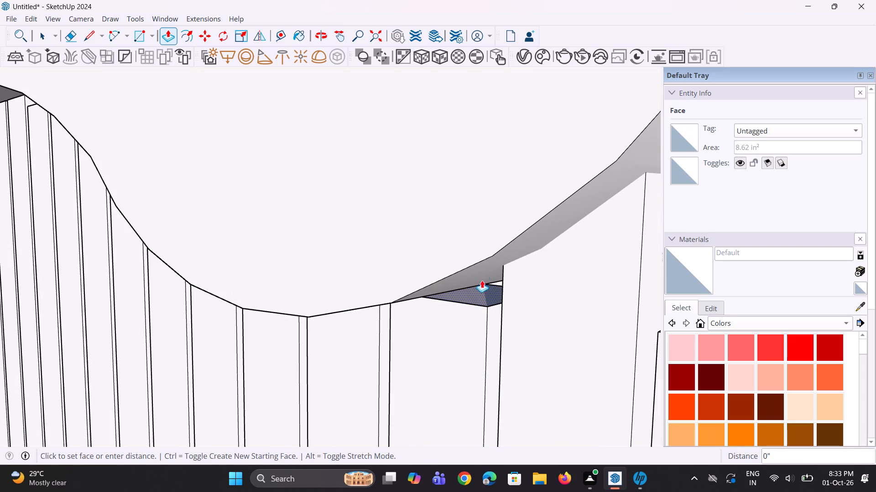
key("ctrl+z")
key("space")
Explode the short slat group on the falling slope just before the trough and push/pull its top face up 1 3/16", past the curved edge.
scroll(492, 327, "down", 1)
middle_click_drag(493, 328, 514, 343)
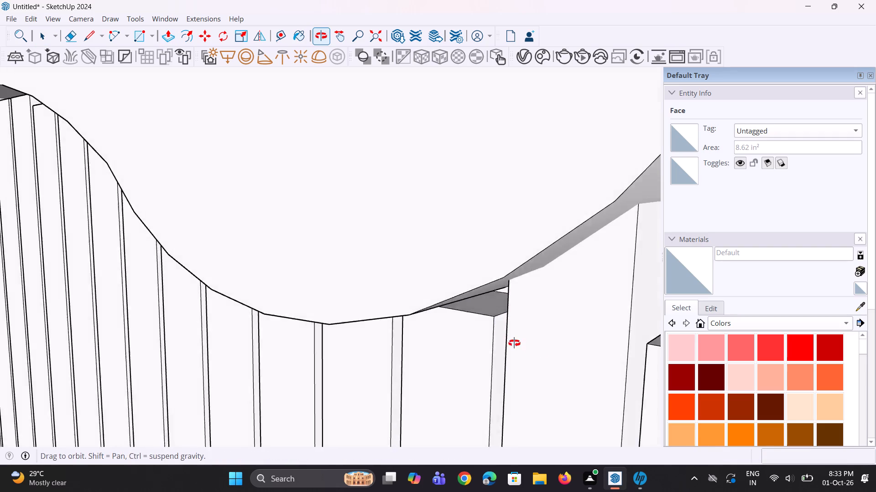
middle_click_drag(514, 343, 568, 353)
scroll(477, 315, "down", 9)
middle_click_drag(528, 337, 612, 309)
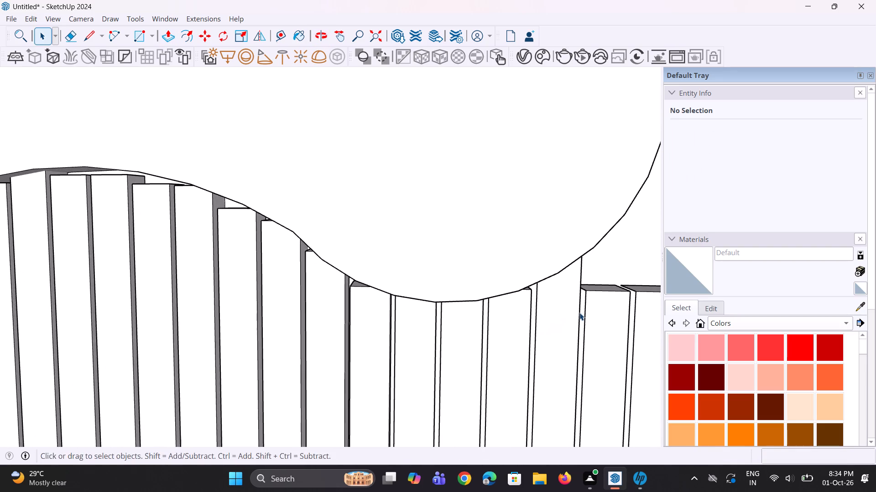
middle_click_drag(543, 320, 568, 279)
scroll(332, 292, "up", 4)
middle_click_drag(393, 309, 391, 342)
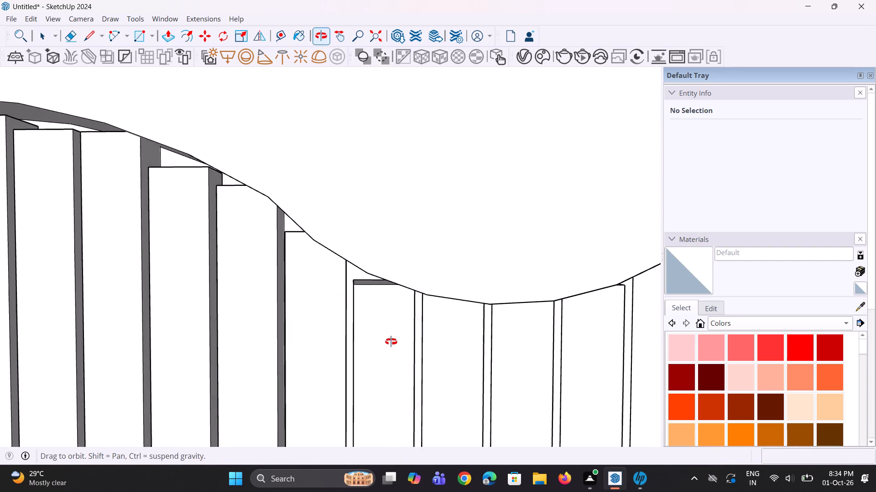
middle_click_drag(391, 342, 391, 348)
middle_click(391, 348)
scroll(363, 289, "up", 6)
left_click(365, 311)
scroll(364, 296, "up", 1)
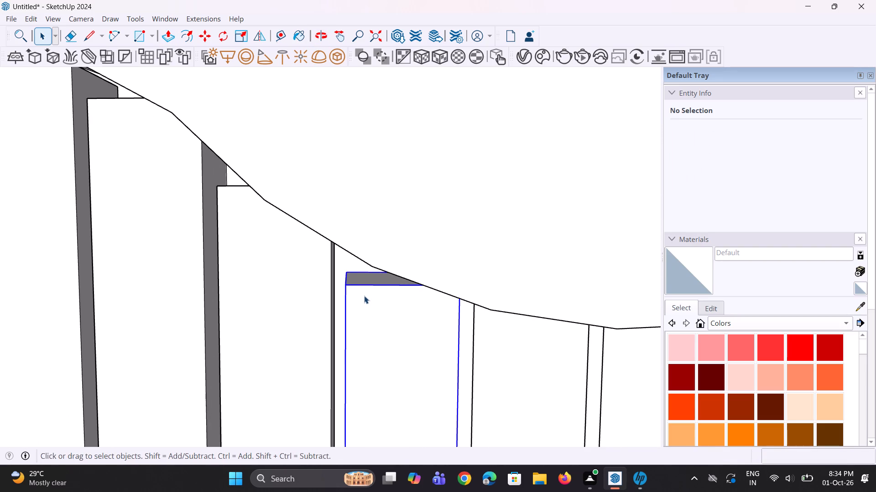
right_click(364, 295)
left_click(398, 133)
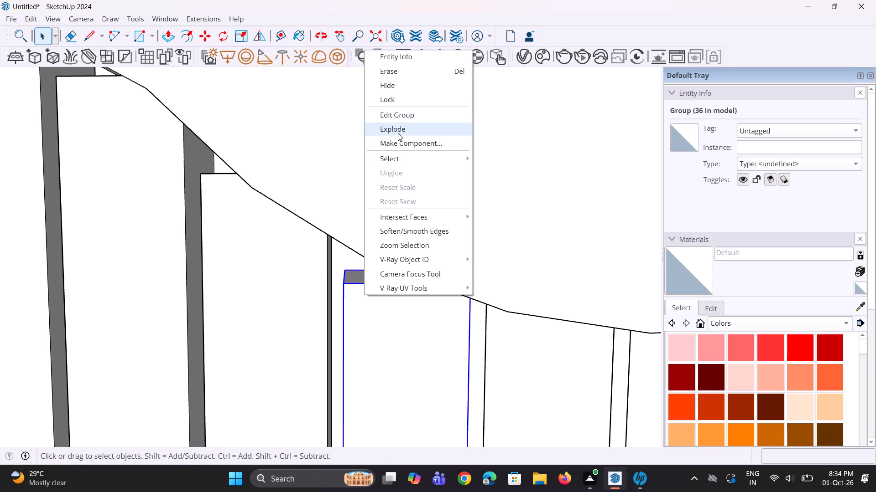
scroll(367, 273, "up", 6)
key("p")
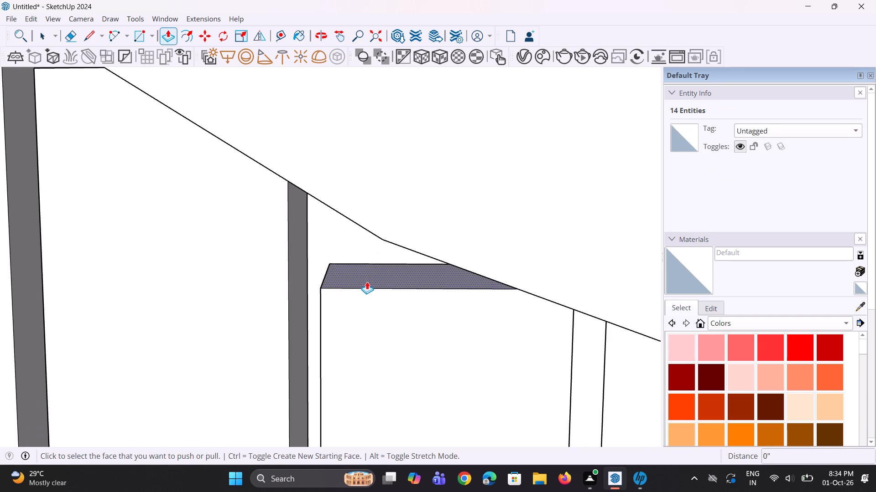
left_click(367, 282)
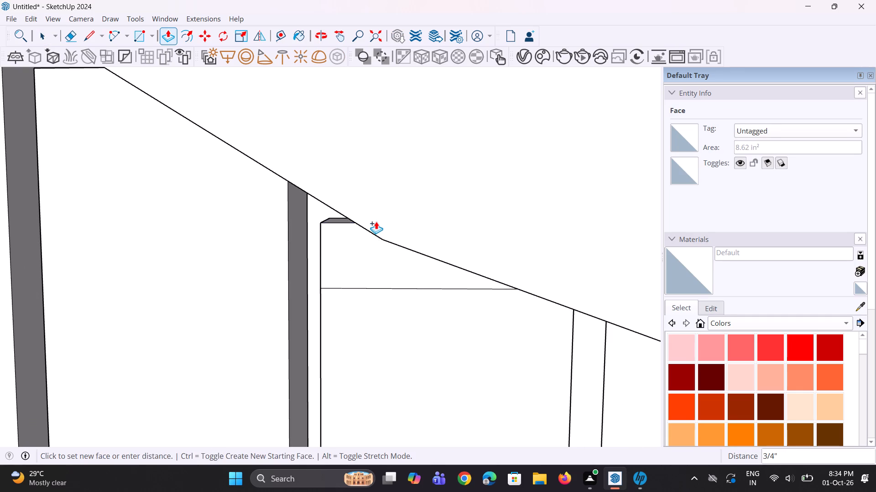
left_click(371, 185)
Erase the leftover horizontal seam edge across the front of the slat just extended.
scroll(368, 347, "up", 1)
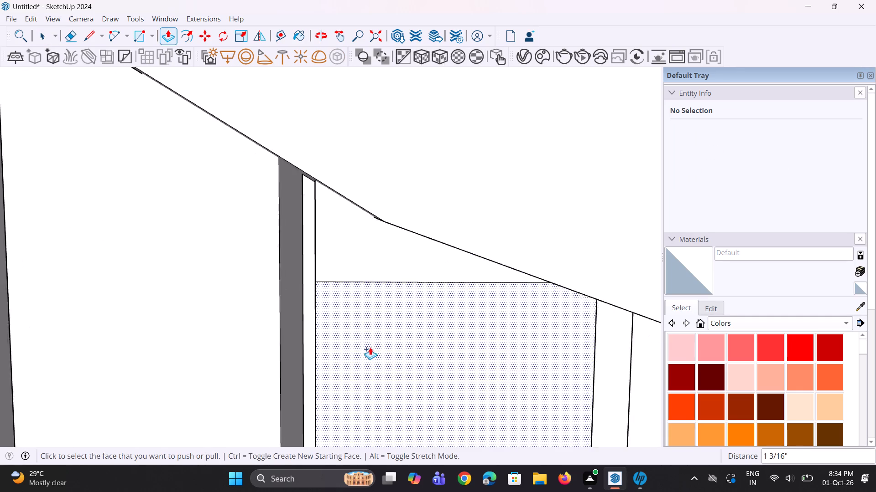
scroll(370, 347, "up", 1)
key("e")
left_click(366, 276)
scroll(388, 384, "down", 3)
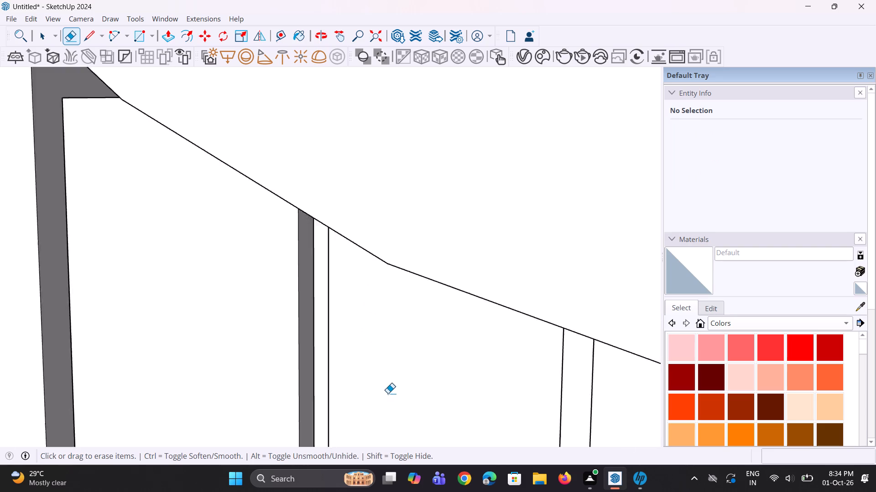
Explode the next slat group up the slope and push/pull its top face up 11/16".
scroll(388, 393, "down", 8)
middle_click_drag(333, 364, 395, 357)
scroll(264, 273, "up", 5)
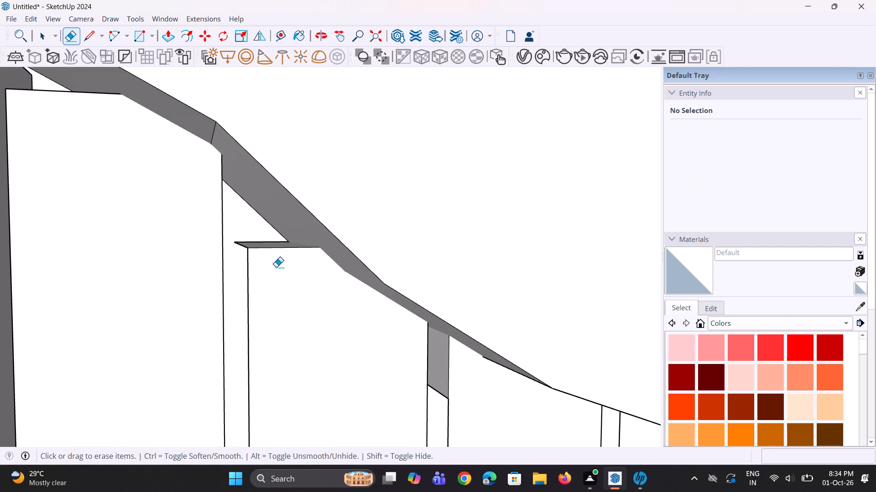
scroll(295, 296, "up", 1)
key("space")
right_click(297, 309)
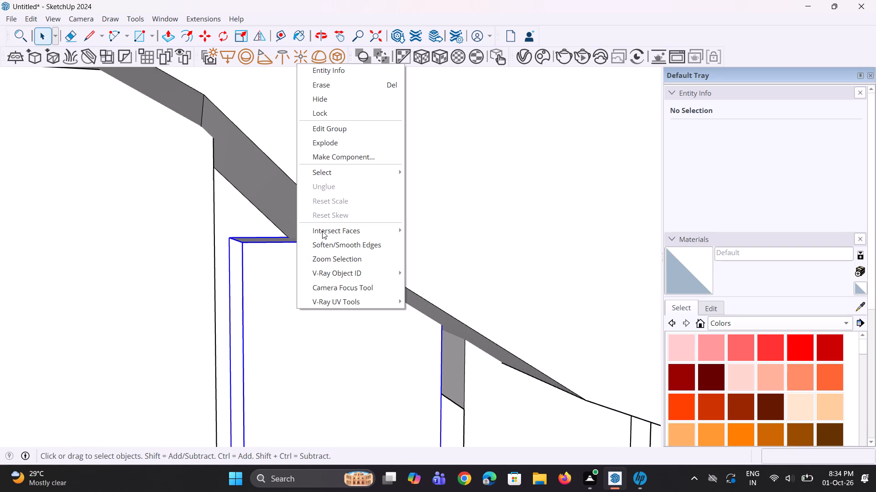
left_click(326, 138)
key("p")
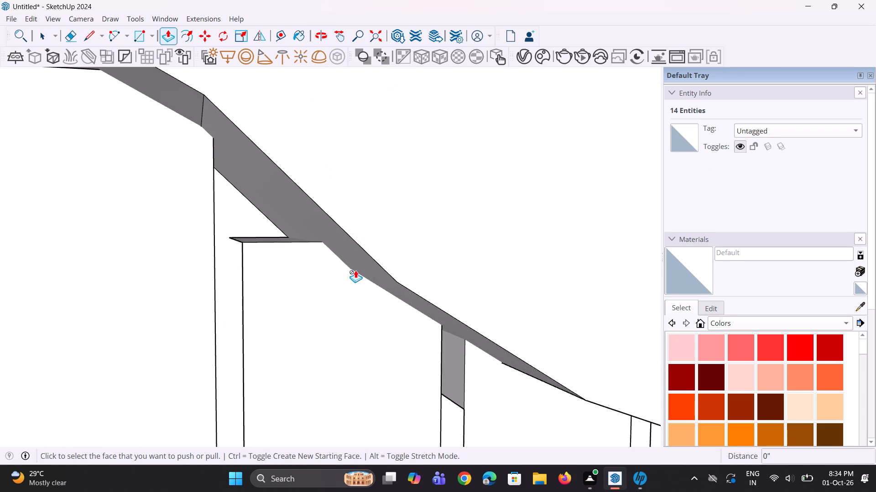
middle_click_drag(344, 308, 336, 363)
scroll(257, 277, "up", 1)
left_click(254, 271)
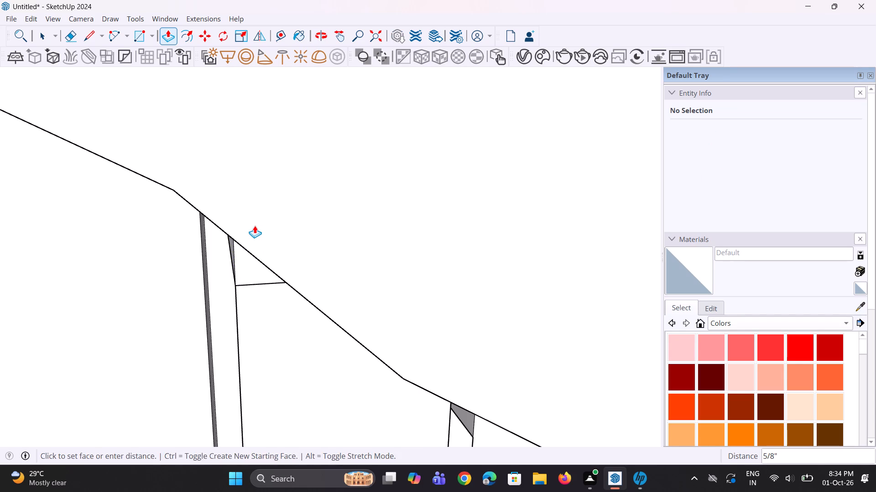
left_click(255, 221)
Push/pull the same slat's still-exposed top face further up, past the curved edge.
middle_click_drag(226, 292, 273, 273)
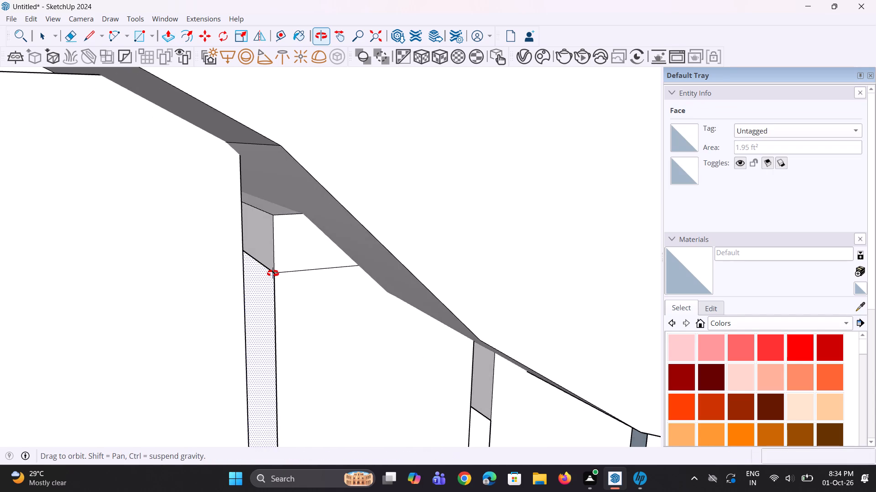
middle_click_drag(273, 273, 240, 283)
middle_click(240, 283)
scroll(264, 223, "up", 1)
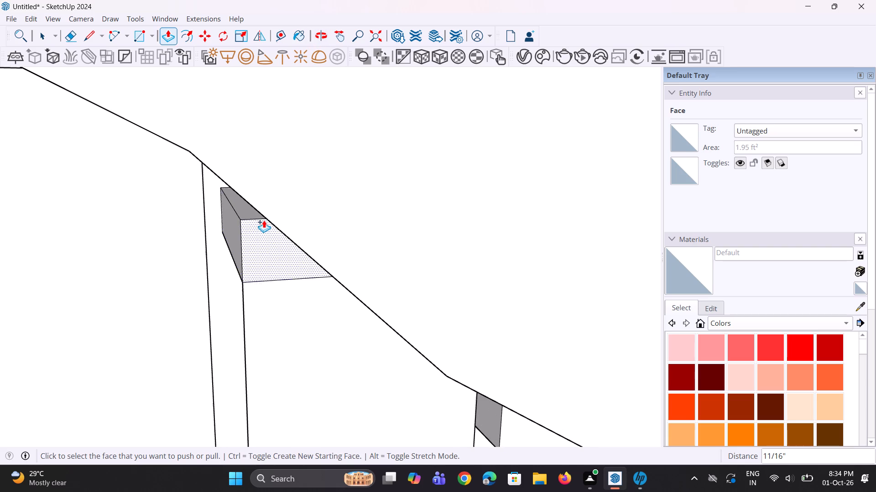
scroll(264, 220, "up", 1)
left_click(254, 214)
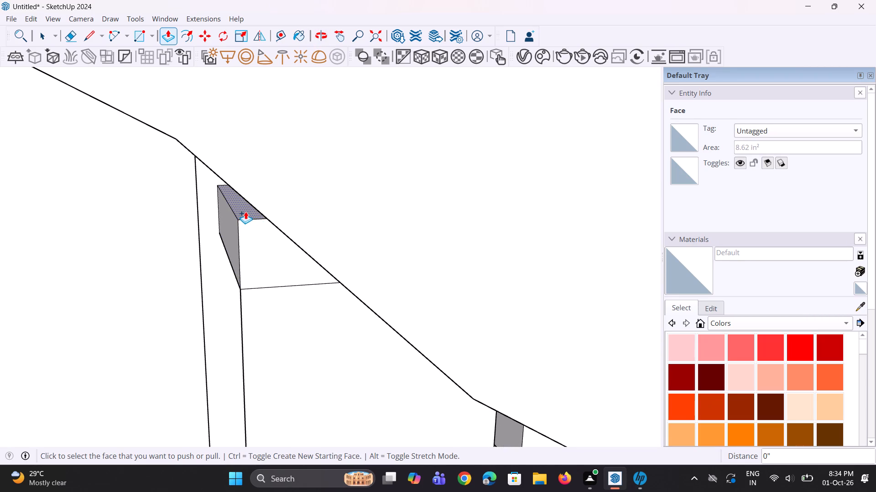
left_click(245, 211)
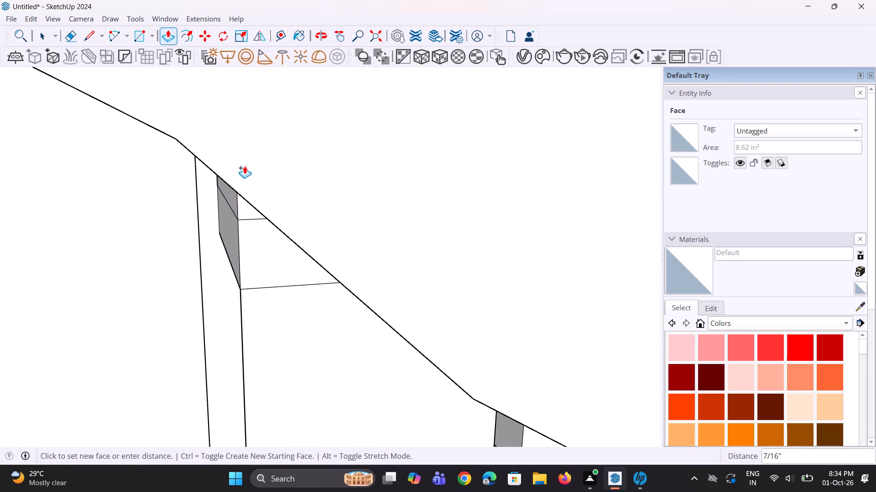
left_click(244, 158)
Erase the lower leftover seam edges on the front and side of the slat just extended.
key("space")
key("e")
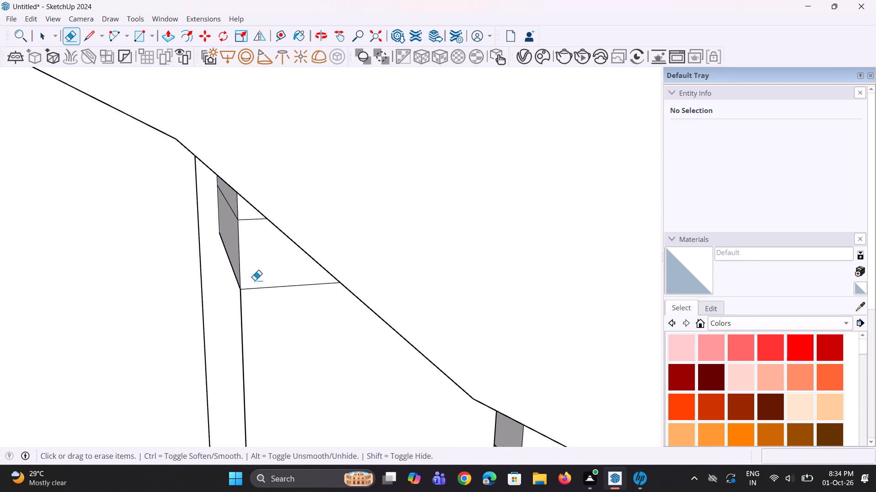
left_click(255, 288)
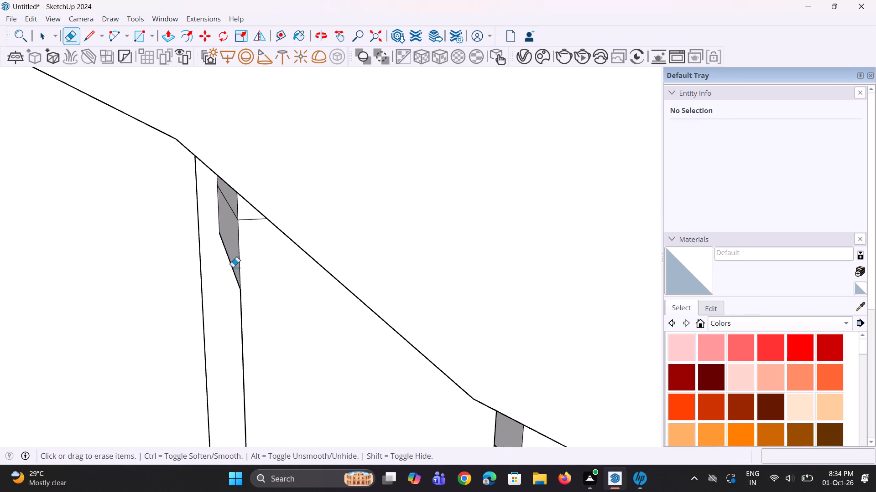
left_click(233, 267)
middle_click_drag(244, 293, 216, 289)
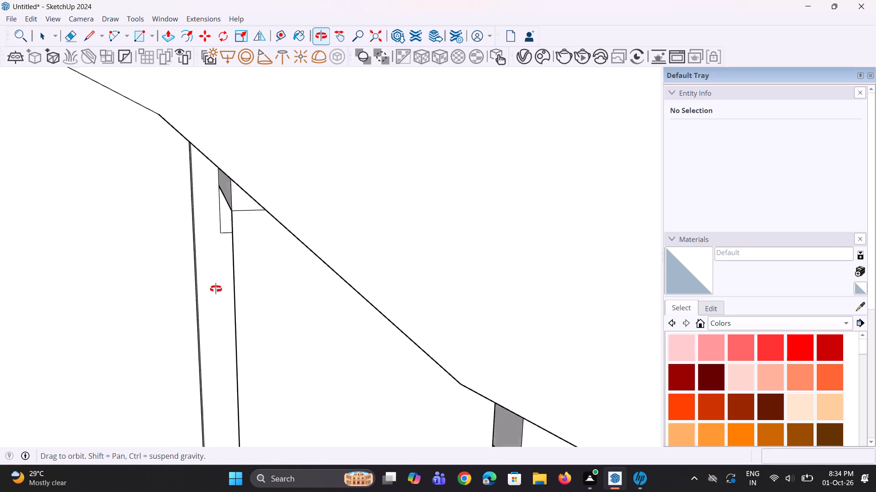
middle_click_drag(216, 289, 207, 287)
scroll(215, 277, "down", 4)
middle_click_drag(199, 309, 248, 220)
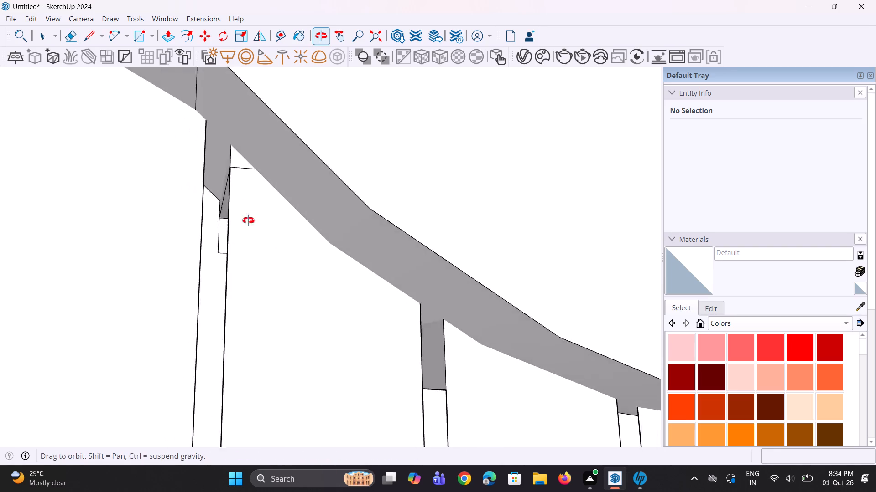
middle_click_drag(248, 220, 263, 232)
middle_click_drag(264, 234, 266, 239)
middle_click_drag(266, 240, 275, 246)
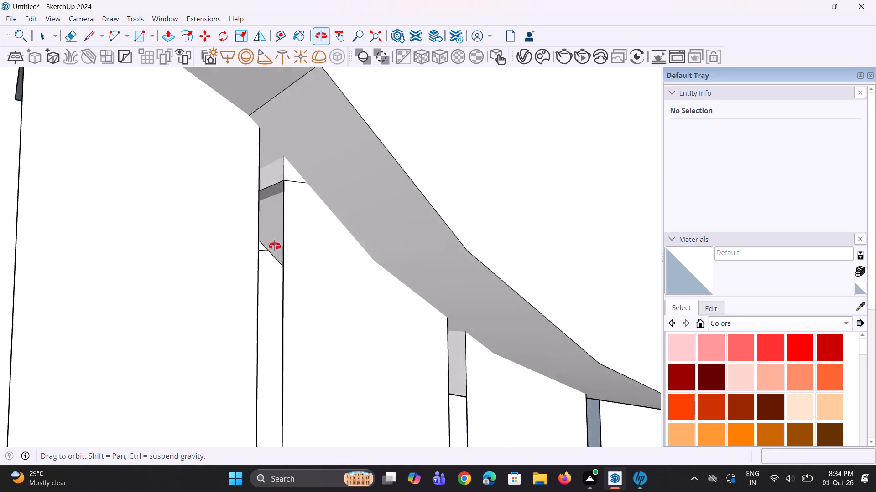
middle_click_drag(275, 246, 210, 216)
scroll(282, 245, "down", 10)
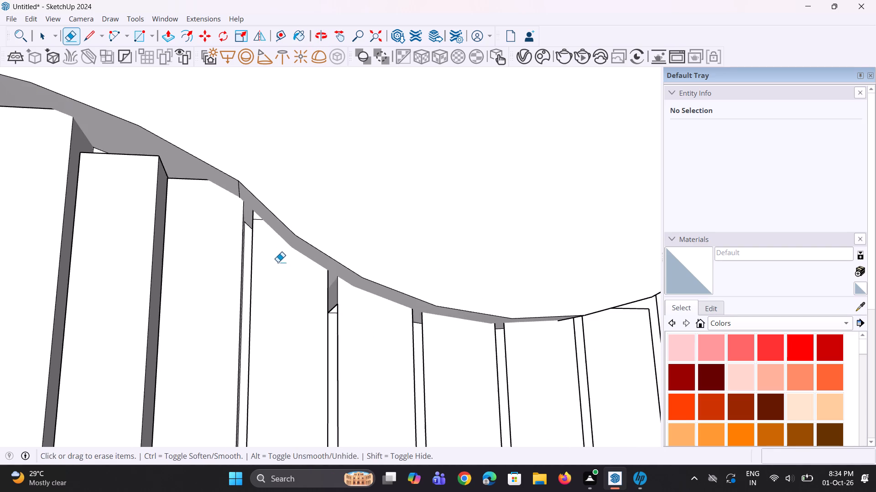
Erase the leftover seam edge on the side of the neighbouring extended slat down the slope.
middle_click_drag(312, 298, 319, 299)
scroll(355, 312, "up", 7)
left_click(326, 304)
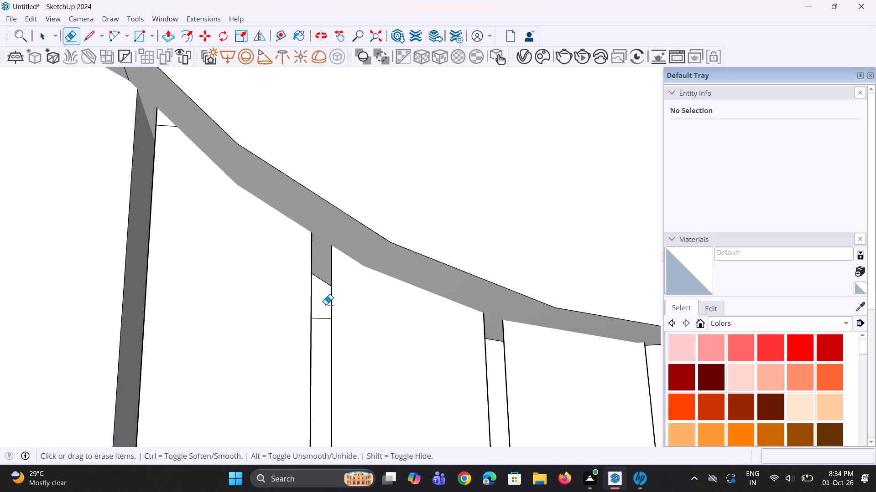
Erase the remaining upper seam edge on the front of the second extended slat, up the slope.
scroll(340, 333, "down", 4)
middle_click_drag(199, 303, 225, 332)
scroll(229, 200, "up", 2)
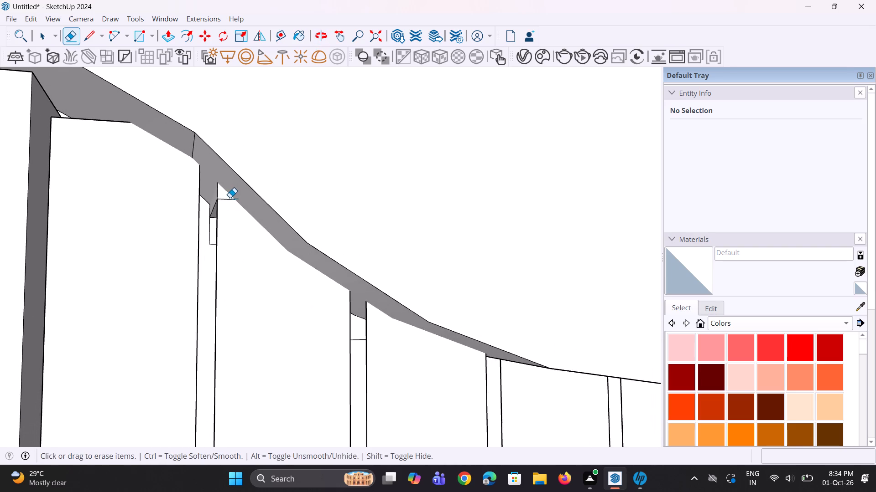
left_click(226, 200)
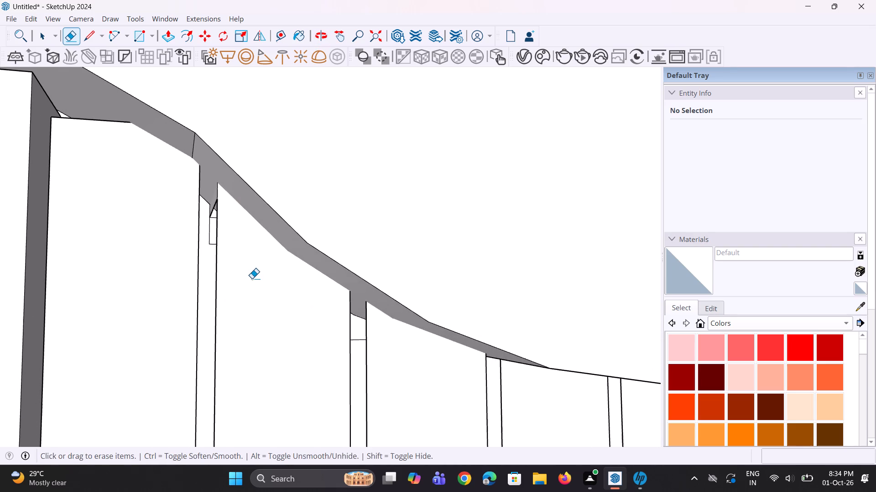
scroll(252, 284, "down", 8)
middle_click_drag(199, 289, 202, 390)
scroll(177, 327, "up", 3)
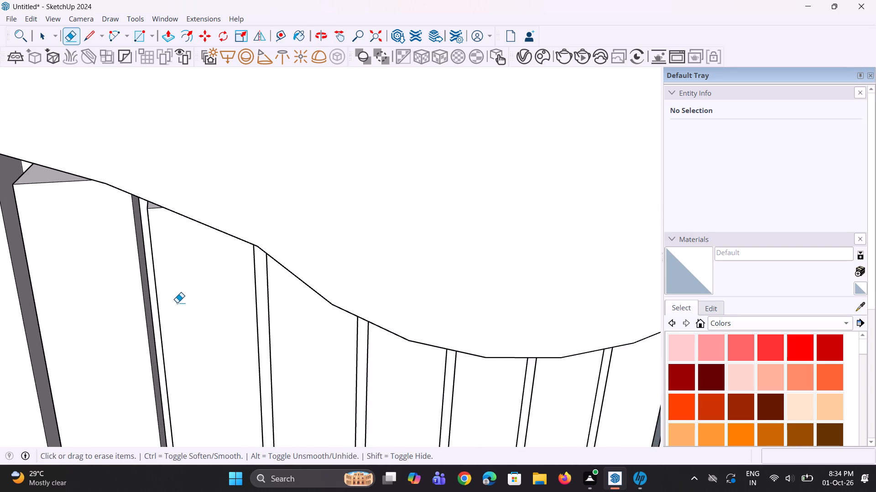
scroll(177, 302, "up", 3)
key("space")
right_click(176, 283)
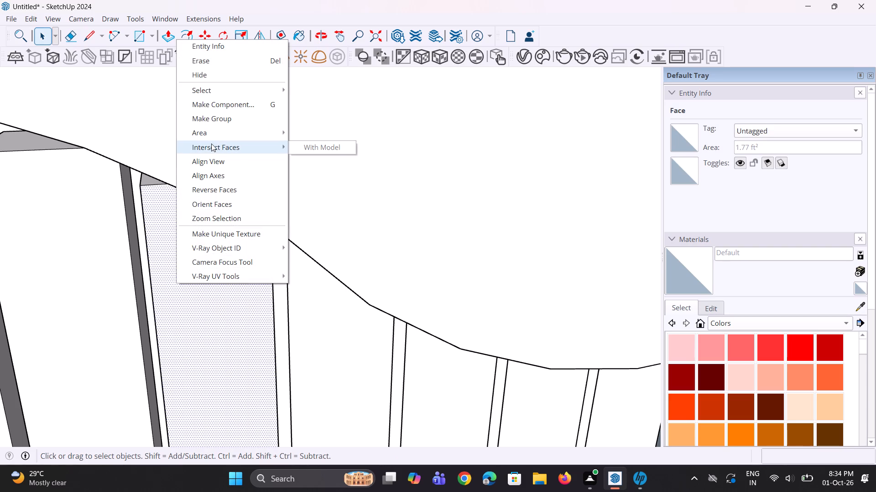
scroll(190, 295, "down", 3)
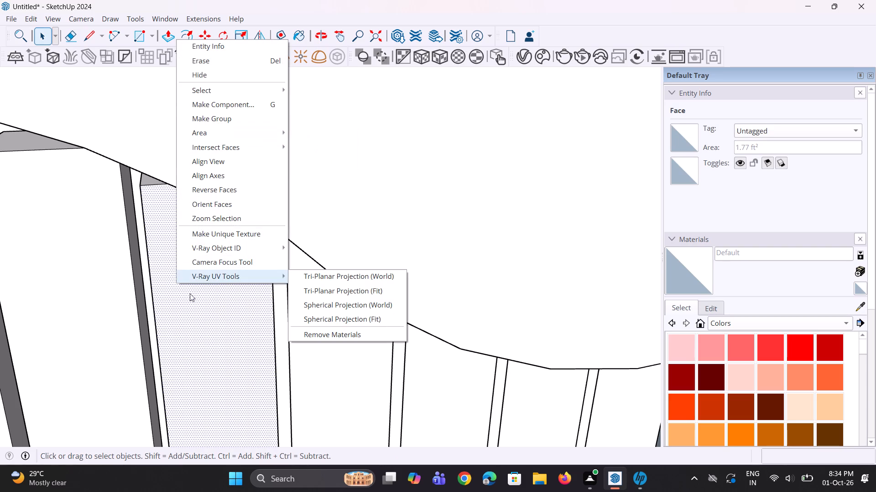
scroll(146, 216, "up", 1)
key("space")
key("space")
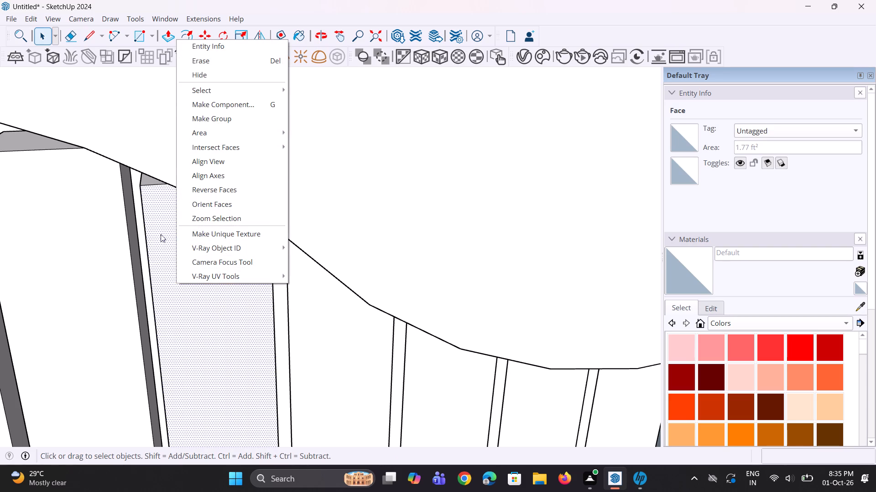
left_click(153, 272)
Push/pull the top face of the next short slat up the slope upward past the curved edge.
middle_click_drag(135, 196, 165, 184)
scroll(155, 177, "up", 1)
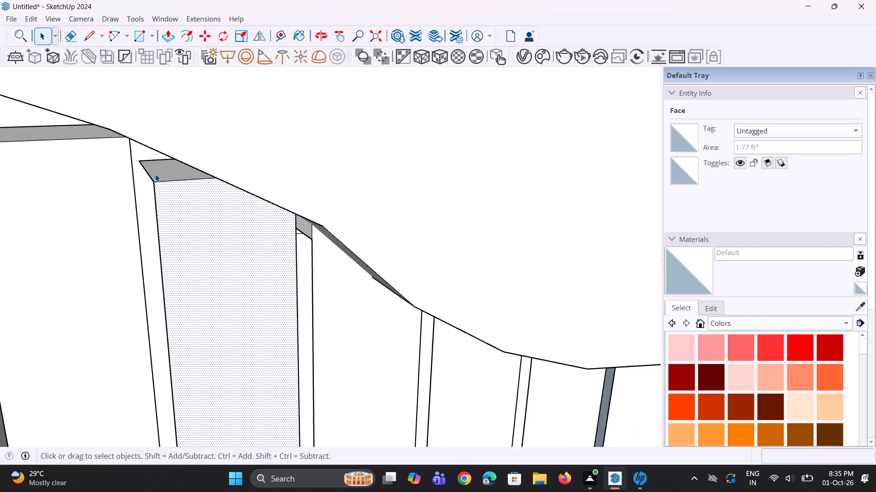
scroll(155, 174, "up", 5)
key("p")
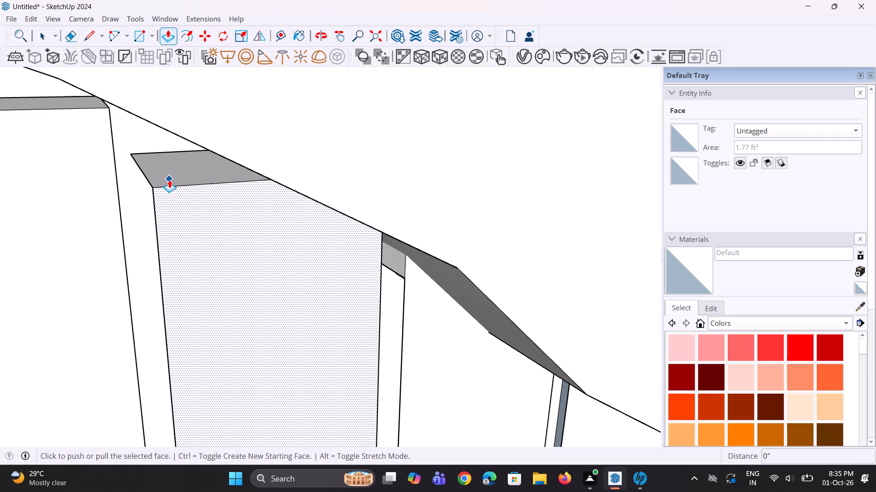
left_click(169, 180)
key("space")
key("space")
left_click(174, 173)
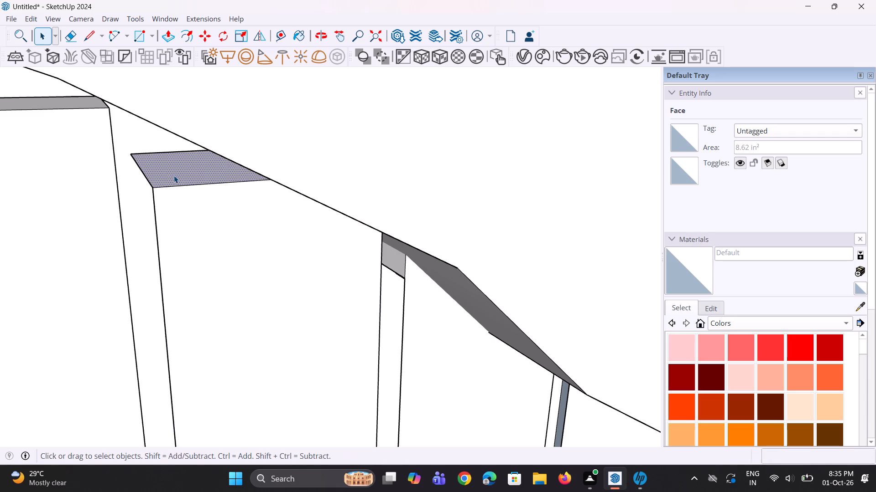
key("p")
left_click(174, 175)
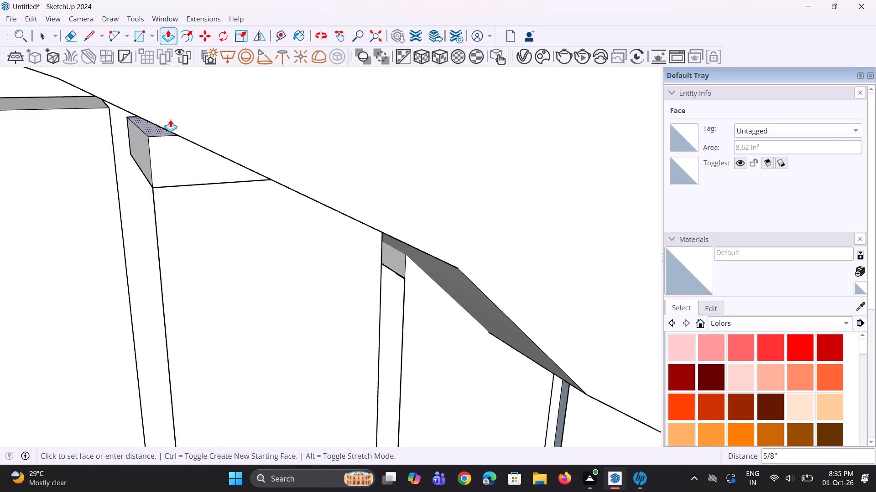
left_click(170, 106)
key("space")
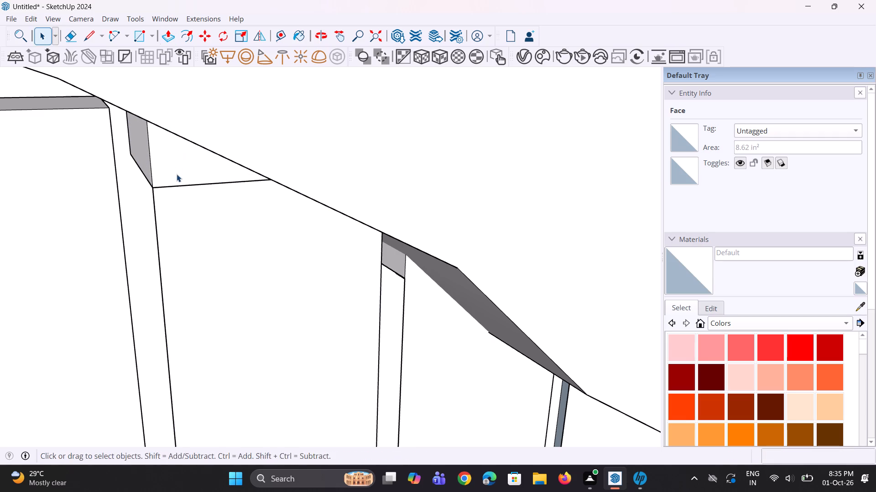
Erase the leftover seam edges on the front and side of the slat just extended.
key("e")
left_click(175, 185)
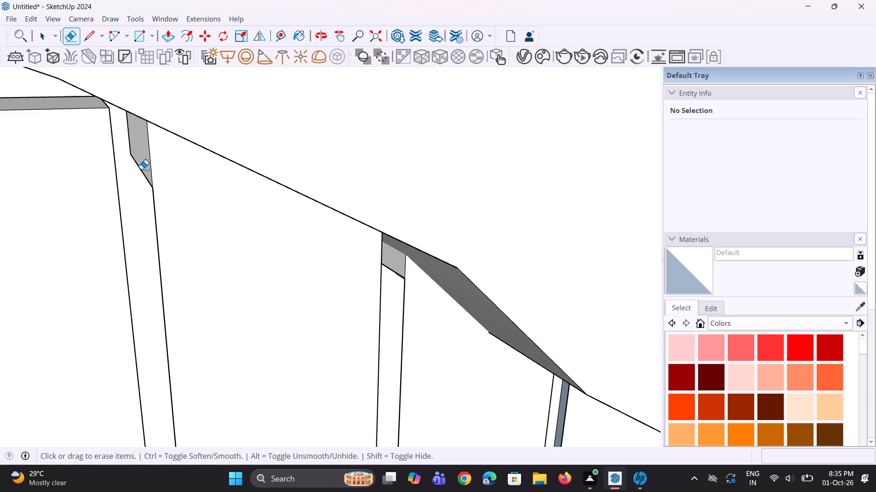
left_click(141, 169)
Push/pull the top face of the next slat up the slope by about 1 9/16" past the curved edge.
scroll(200, 225, "down", 5)
middle_click_drag(134, 215, 188, 206)
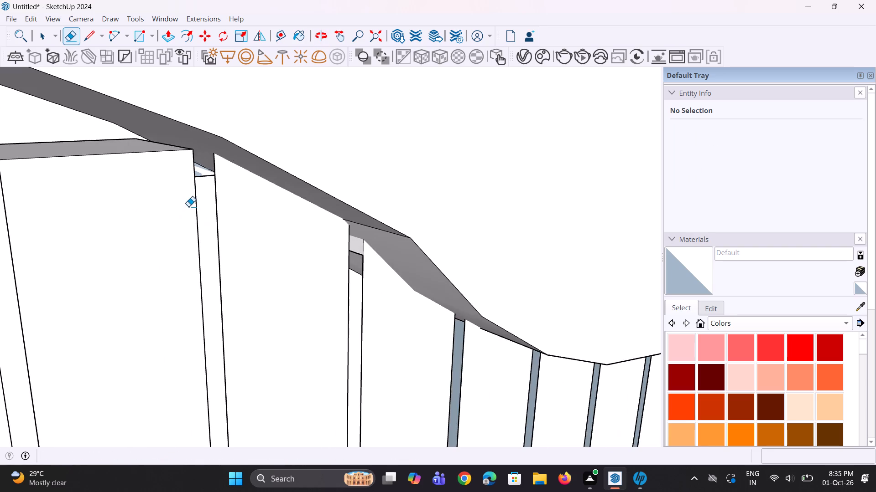
scroll(195, 212, "down", 5)
middle_click_drag(217, 218, 194, 253)
scroll(104, 217, "up", 4)
middle_click_drag(68, 242, 68, 194)
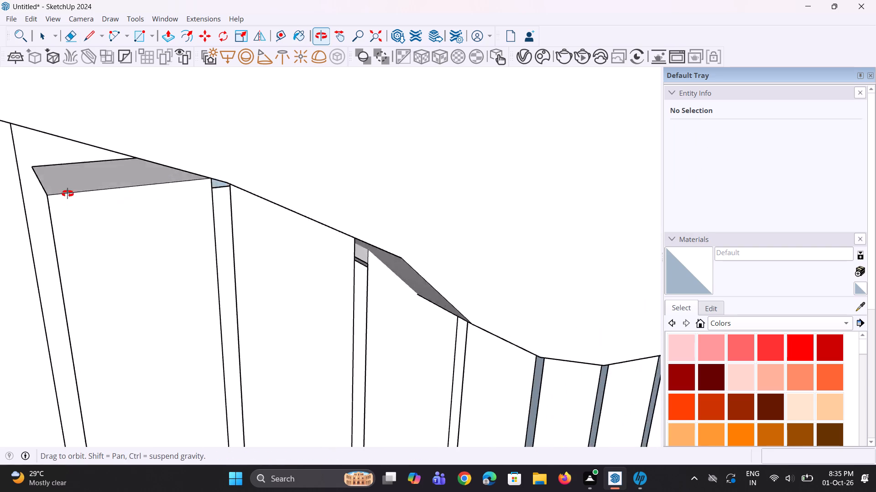
middle_click_drag(68, 194, 85, 216)
key("space")
key("space")
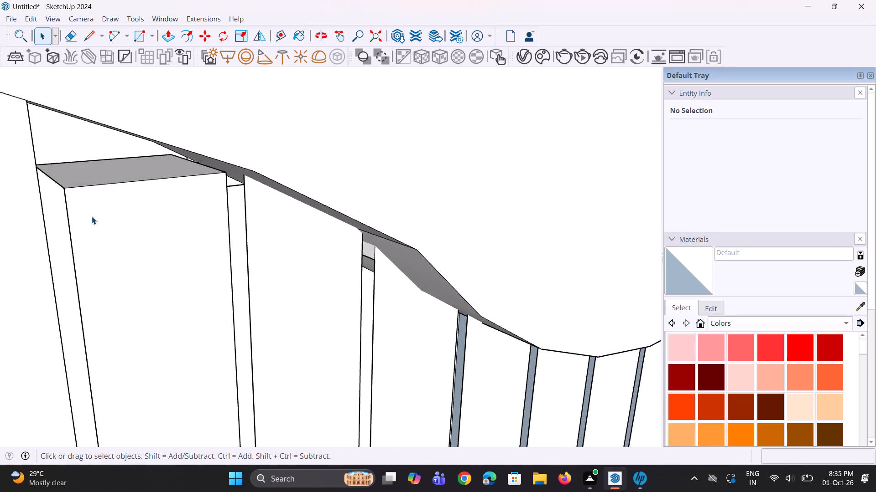
key("p")
left_click(91, 175)
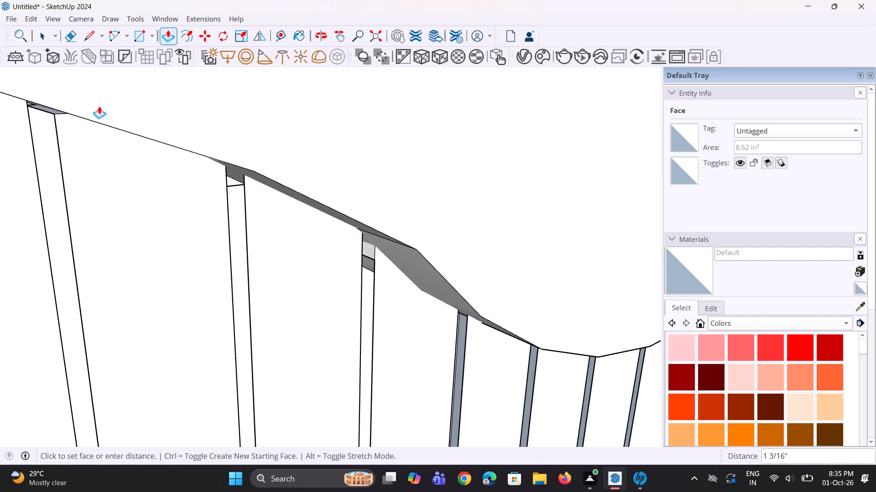
left_click(95, 86)
Push/pull the top faces of the next two slats towards the crest past the curved edge, about 1/2" and 1".
scroll(98, 244, "down", 7)
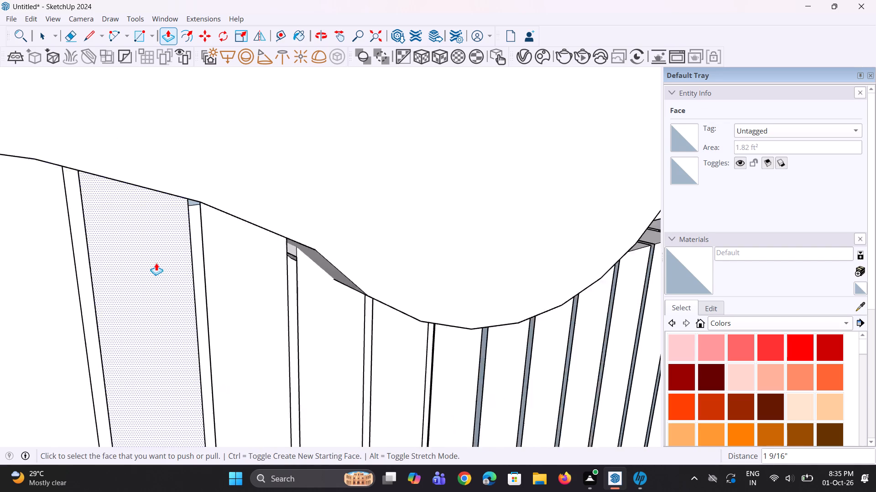
scroll(156, 263, "down", 6)
middle_click_drag(22, 275, 0, 256)
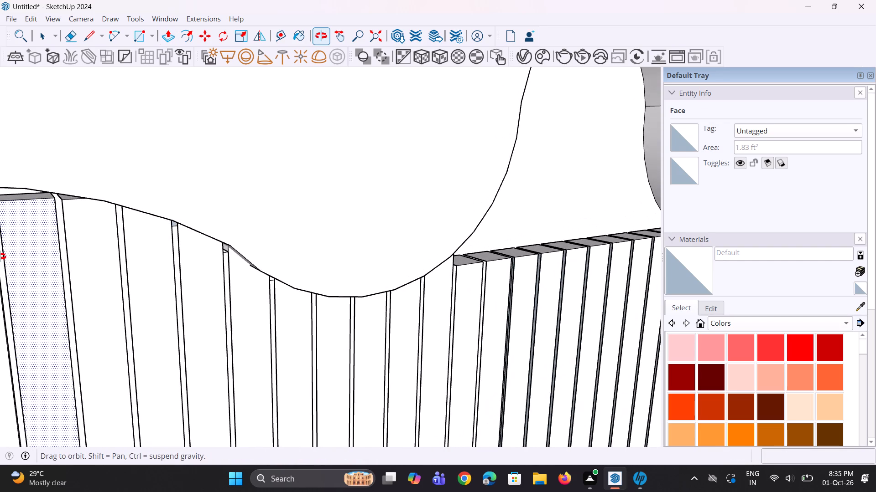
middle_click(0, 256)
scroll(62, 202, "up", 6)
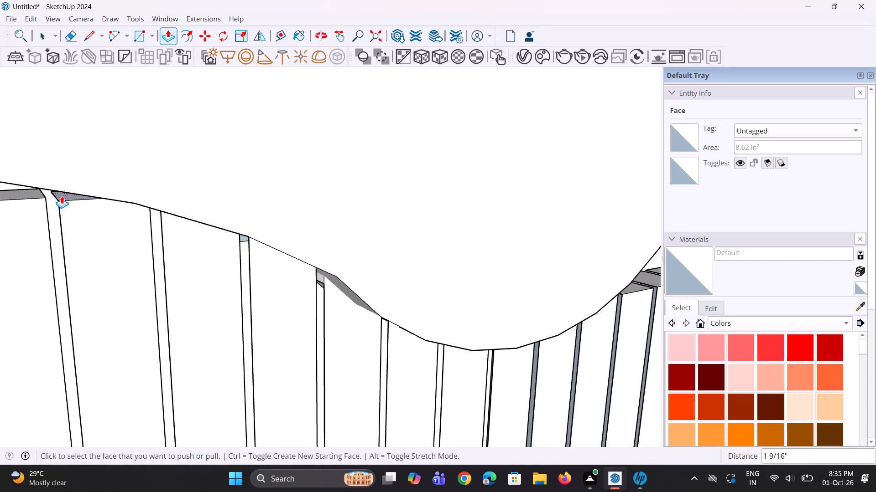
scroll(62, 196, "up", 10)
left_click(71, 195)
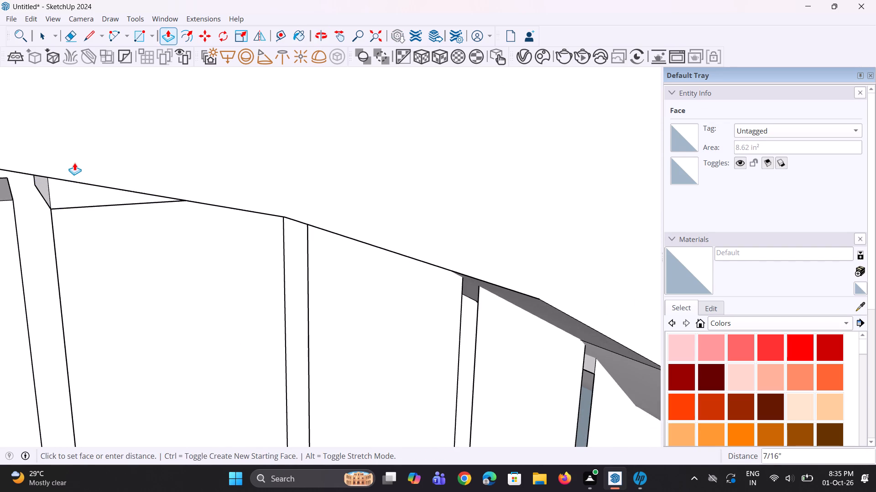
left_click(73, 158)
scroll(97, 242, "down", 6)
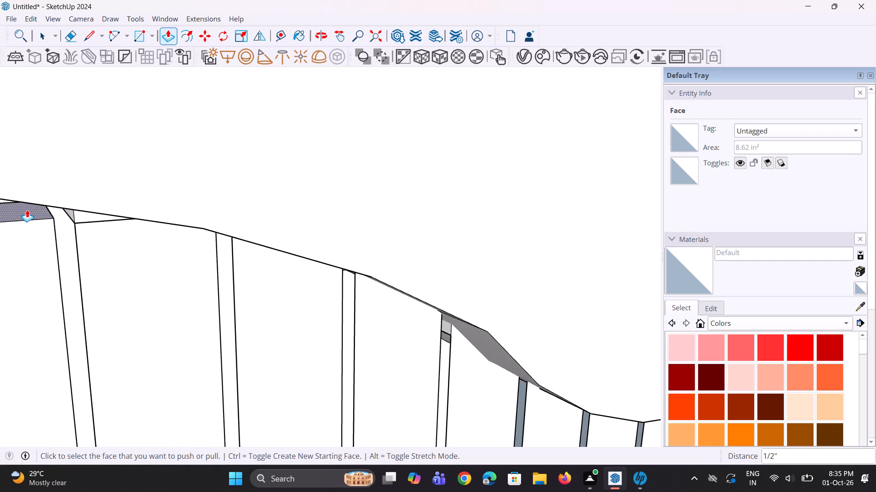
left_click(27, 210)
left_click(34, 161)
Push/pull the top faces of the two slats at the wave's crest past the curved edge, the second by about 1/2".
scroll(180, 284, "down", 12)
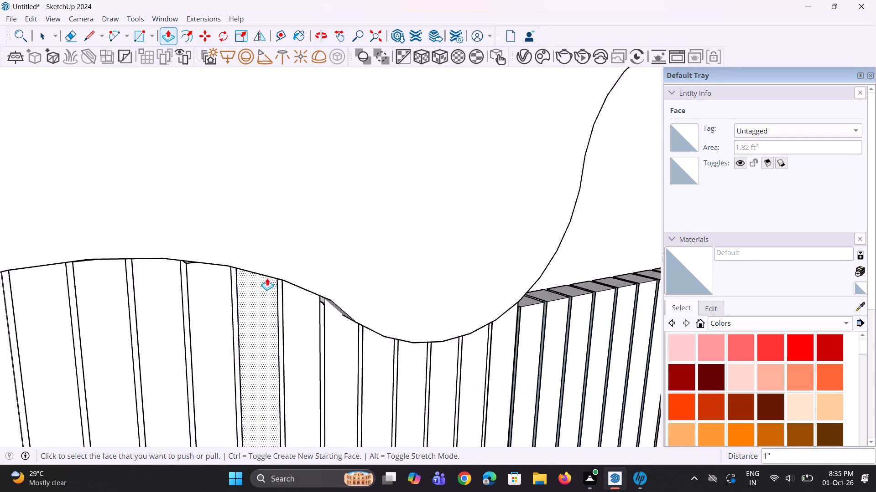
scroll(267, 278, "down", 3)
middle_click_drag(186, 232, 107, 217)
scroll(115, 272, "up", 1)
middle_click_drag(117, 272, 118, 271)
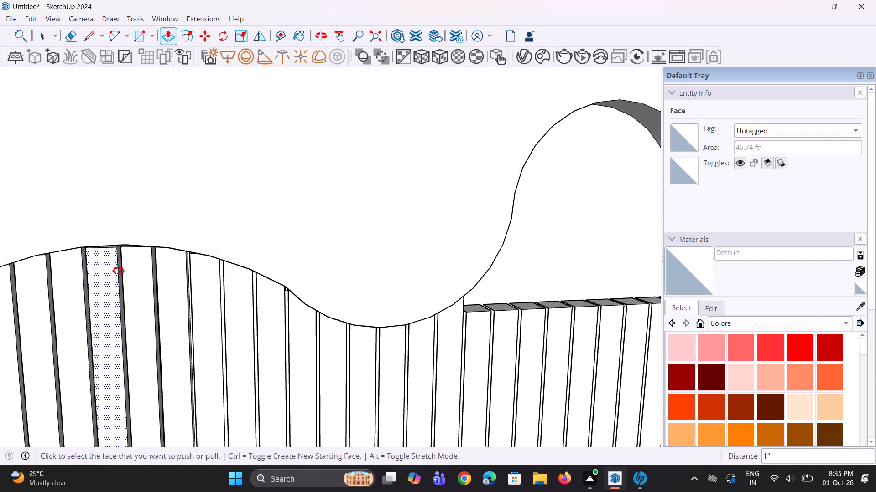
middle_click_drag(118, 271, 121, 214)
scroll(110, 222, "up", 8)
middle_click_drag(145, 247, 146, 302)
scroll(133, 266, "up", 1)
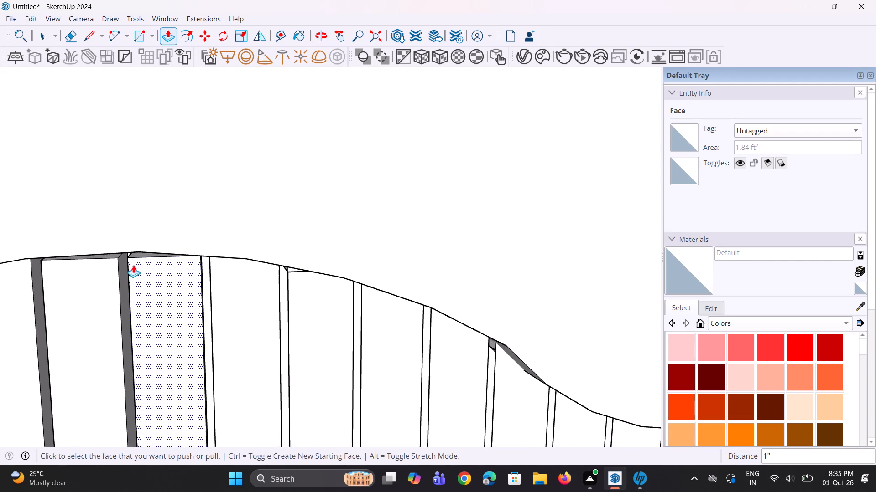
scroll(133, 265, "up", 9)
left_click(154, 243)
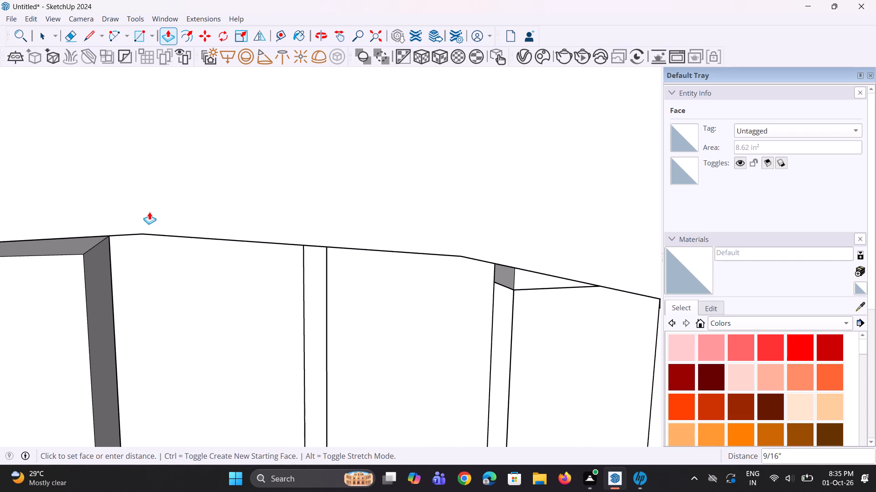
left_click(149, 210)
left_click(73, 245)
left_click(76, 216)
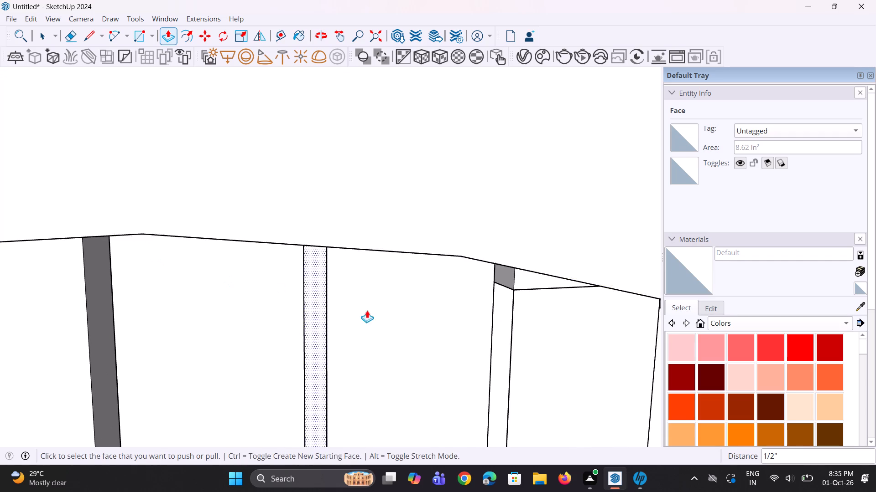
Explode the first still-grouped short slat beyond the wave's dip, where the curve starts rising.
scroll(438, 326, "down", 7)
scroll(286, 351, "down", 1)
middle_click_drag(281, 349, 256, 293)
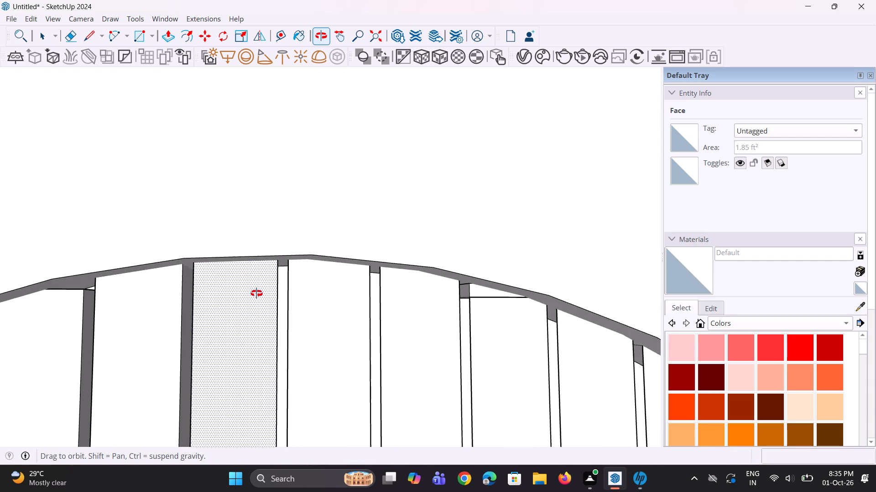
middle_click_drag(256, 293, 264, 371)
scroll(267, 350, "down", 16)
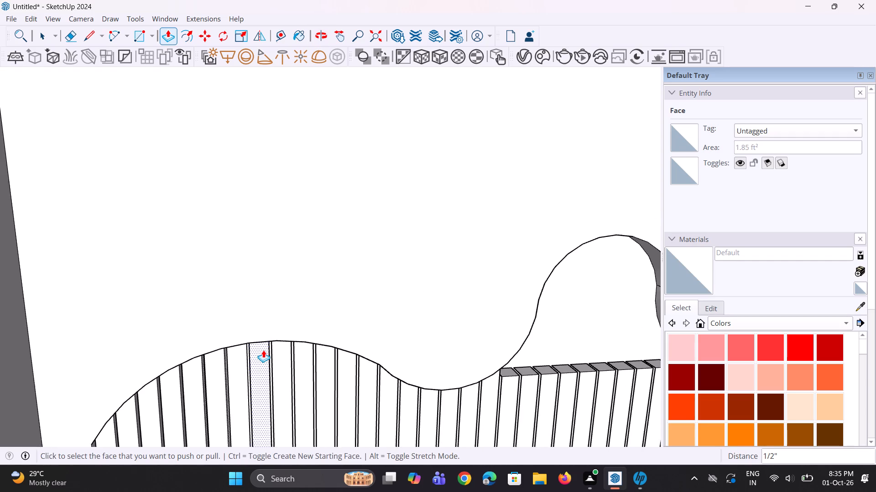
scroll(263, 350, "down", 4)
scroll(458, 363, "up", 11)
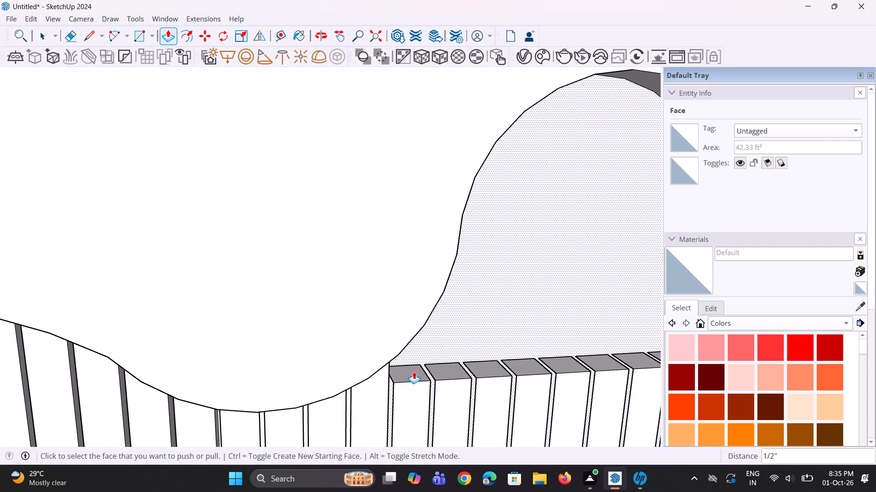
left_click(414, 371)
key("Escape")
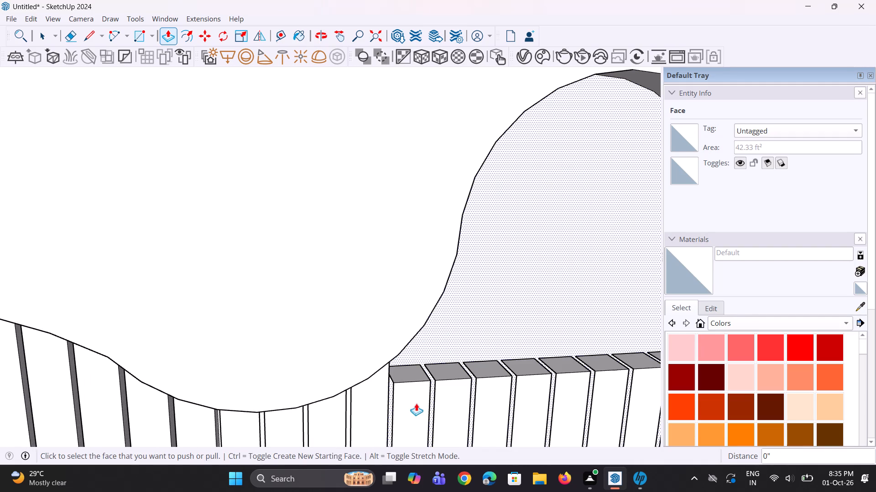
key("space")
right_click(413, 403)
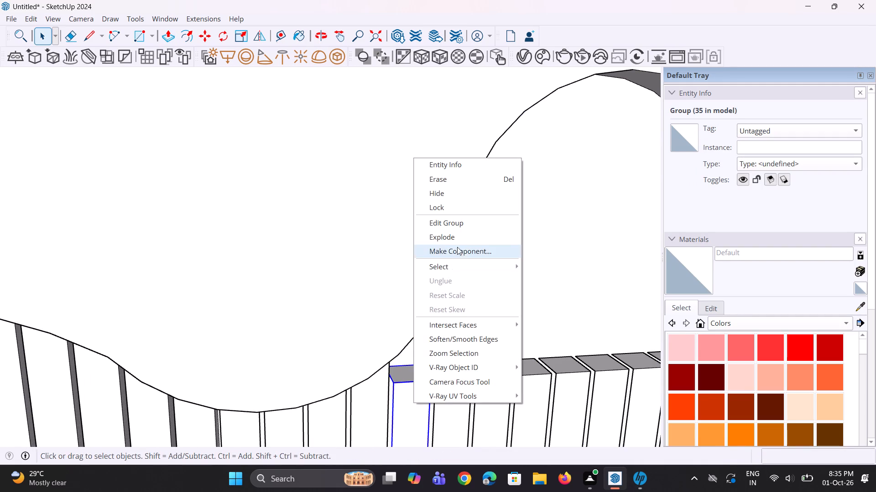
left_click(457, 242)
Push/pull the exploded slat's top face up about 6 15/16" to meet the rising curved edge.
scroll(455, 285, "up", 5)
key("p")
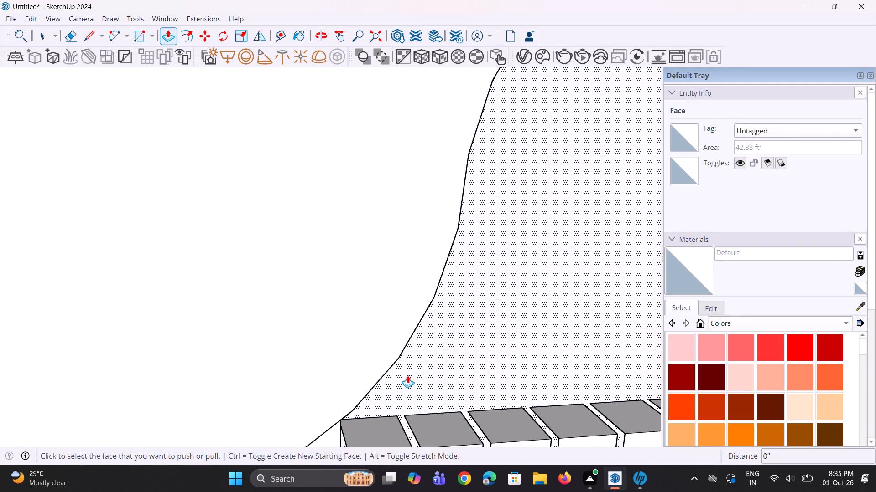
scroll(359, 380, "down", 7)
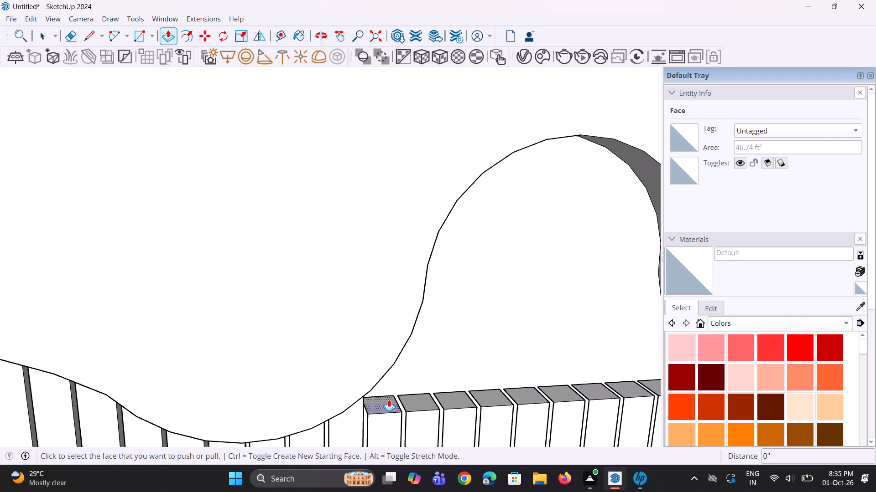
left_click(387, 401)
left_click(385, 325)
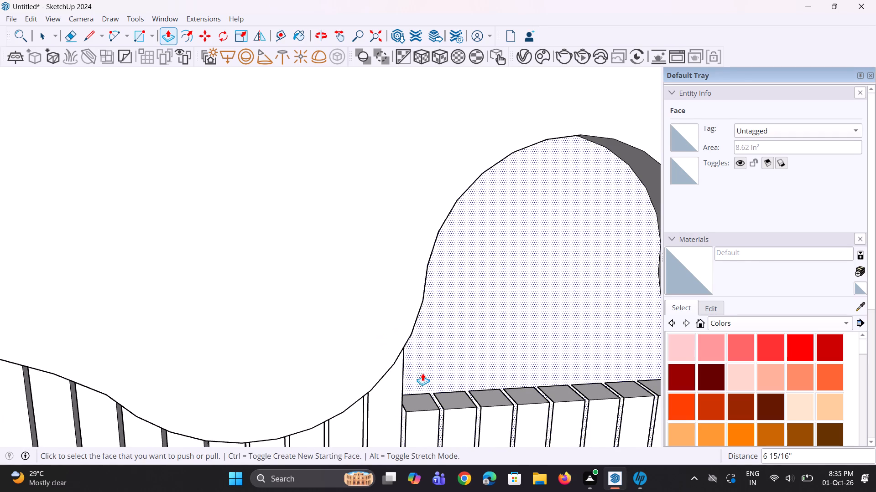
Explode the next grouped slat on the steep rise of the second hump and push/pull its top face up about 1' 8 1/16".
right_click(421, 403)
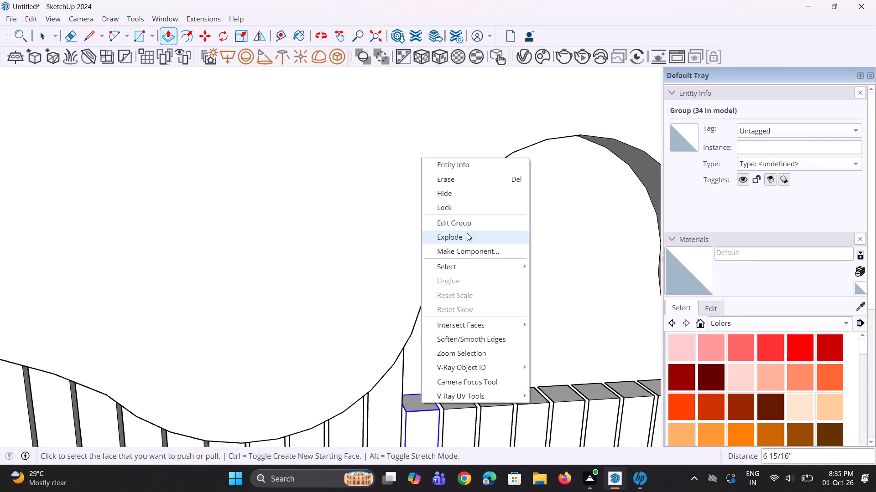
left_click(467, 232)
scroll(414, 433, "up", 6)
left_click(426, 384)
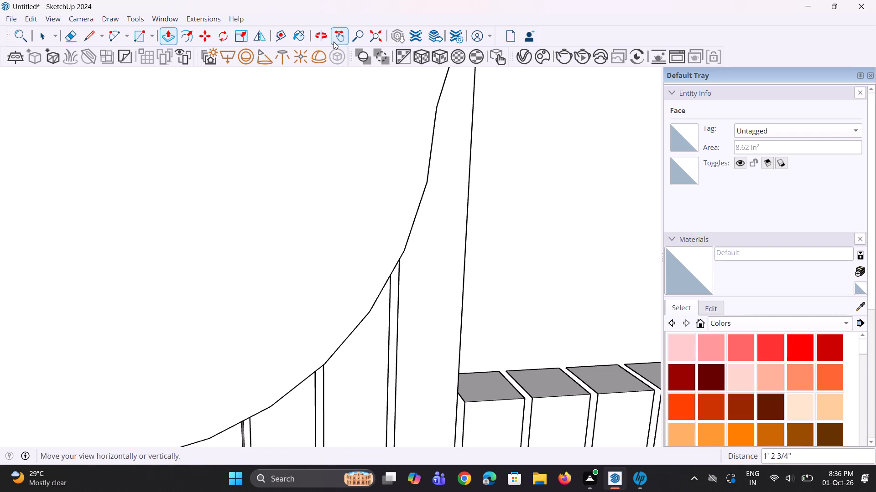
scroll(345, 319, "down", 8)
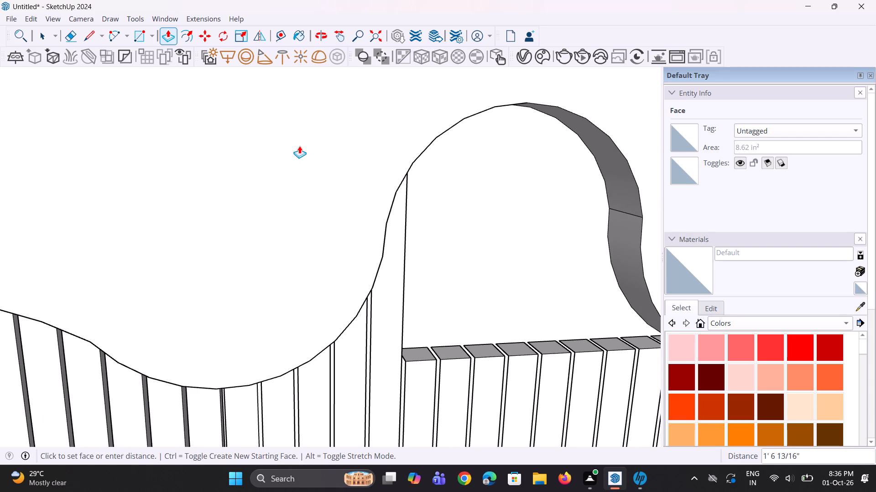
left_click(299, 135)
Explode the following slat on the second hump's rising side and push/pull its top face about 1' 10 5/8" past the curved edge.
middle_click_drag(404, 245, 267, 231)
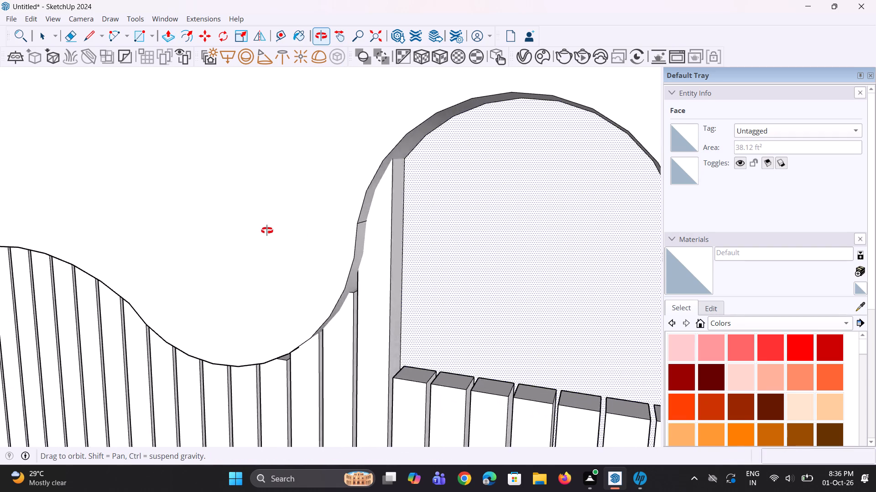
middle_click_drag(267, 231, 346, 249)
scroll(417, 388, "up", 2)
right_click(425, 365)
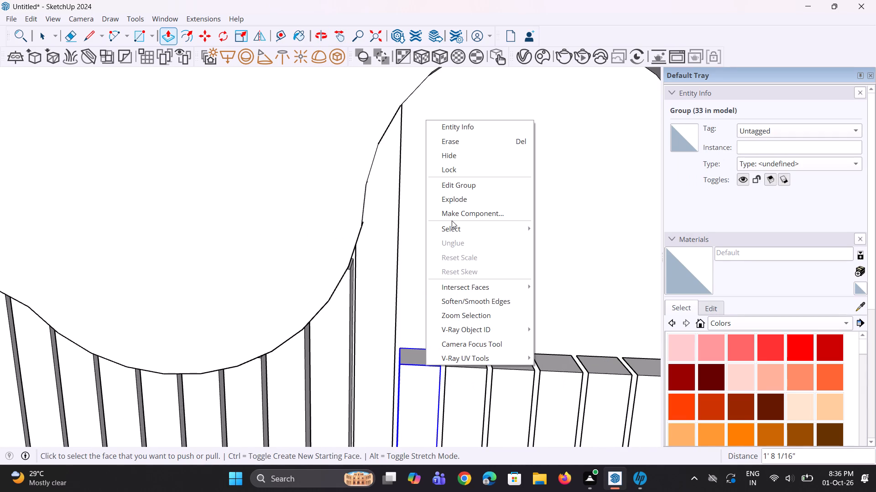
left_click(455, 203)
scroll(427, 400, "up", 2)
left_click(413, 348)
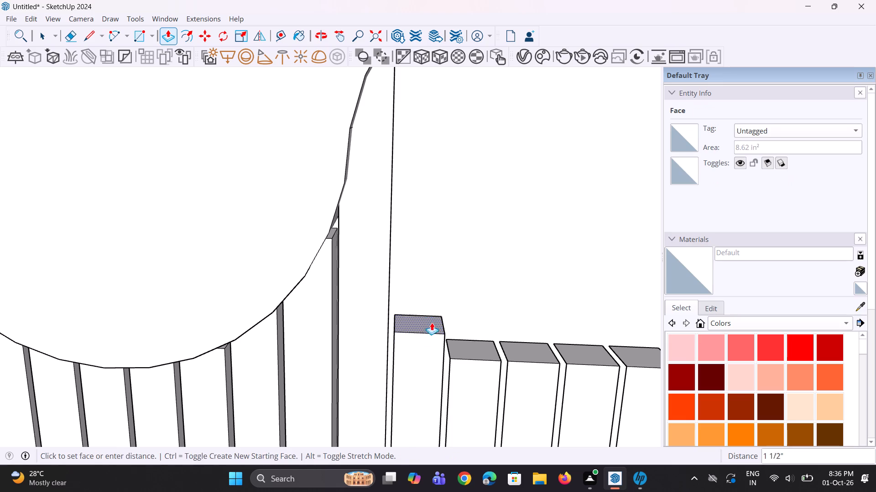
scroll(440, 357, "down", 6)
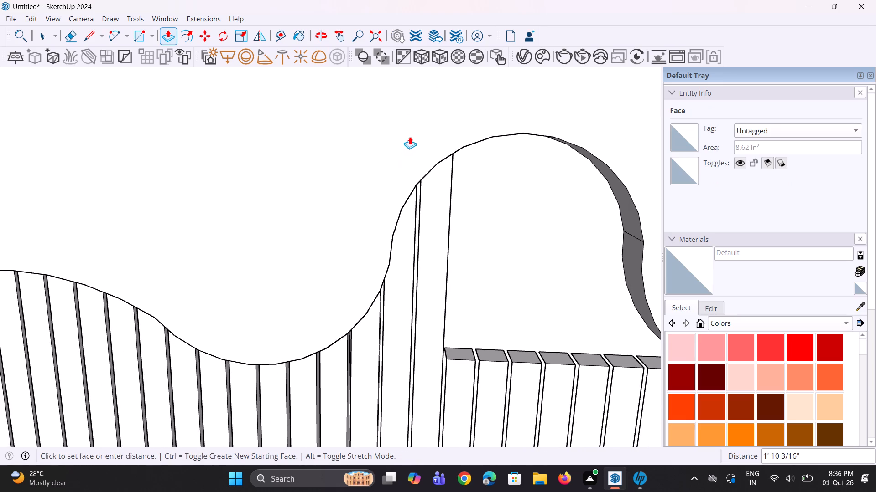
left_click(412, 132)
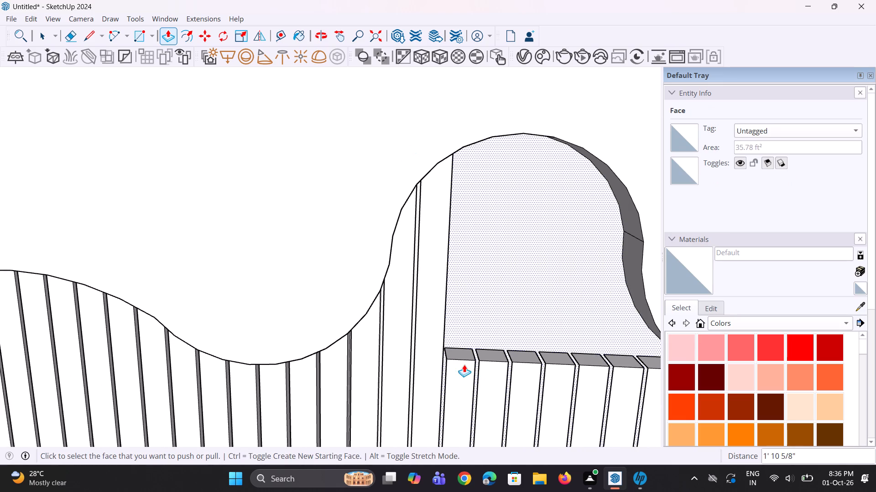
Explode the next slat just before the second hump's crest and push/pull its top face up about 1' 11 3/4".
right_click(464, 364)
left_click(495, 203)
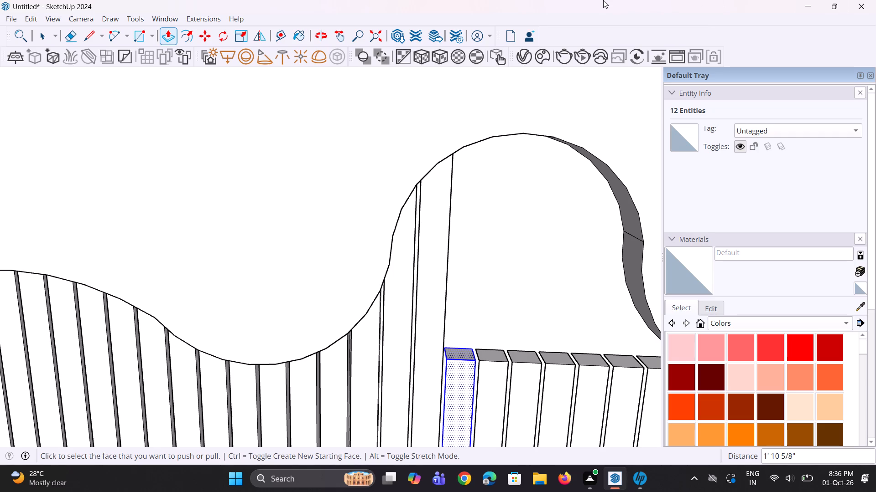
scroll(468, 204, "down", 5)
scroll(405, 320, "up", 1)
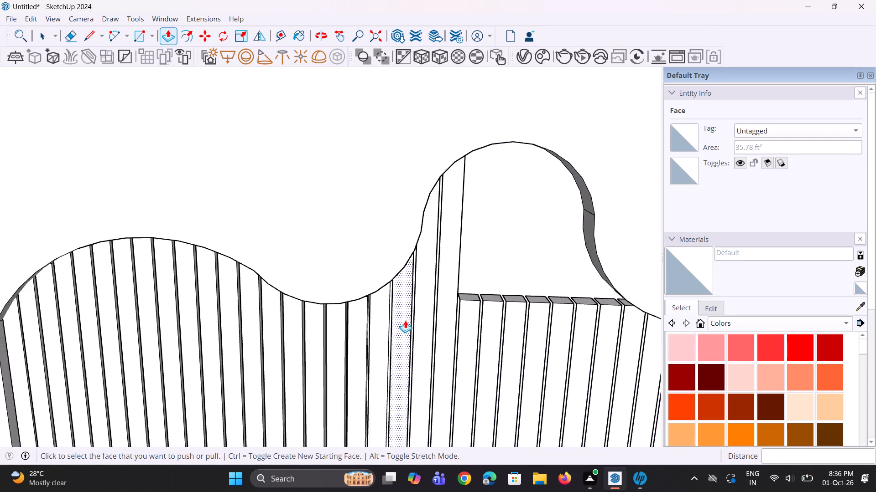
scroll(405, 320, "up", 3)
scroll(526, 256, "up", 3)
left_click(494, 297)
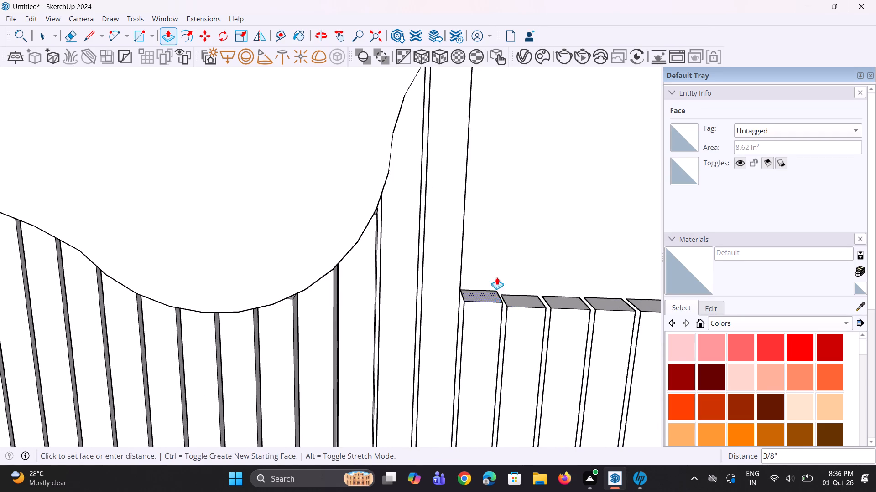
scroll(506, 250, "down", 8)
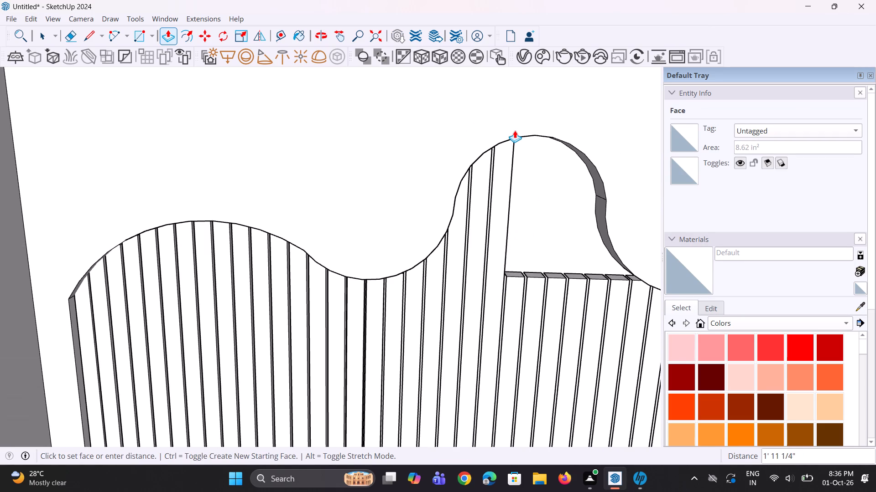
left_click(514, 127)
Explode the next short grouped slat, the one directly below the second hump's crest.
right_click(510, 322)
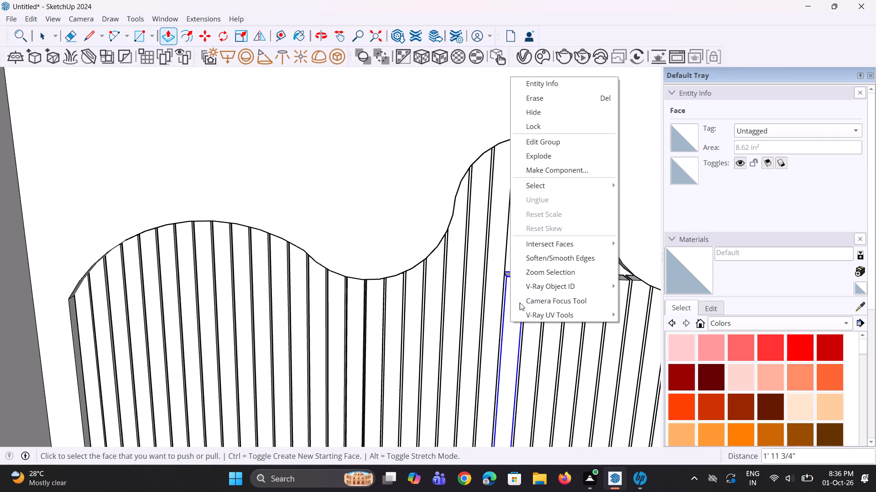
left_click(560, 162)
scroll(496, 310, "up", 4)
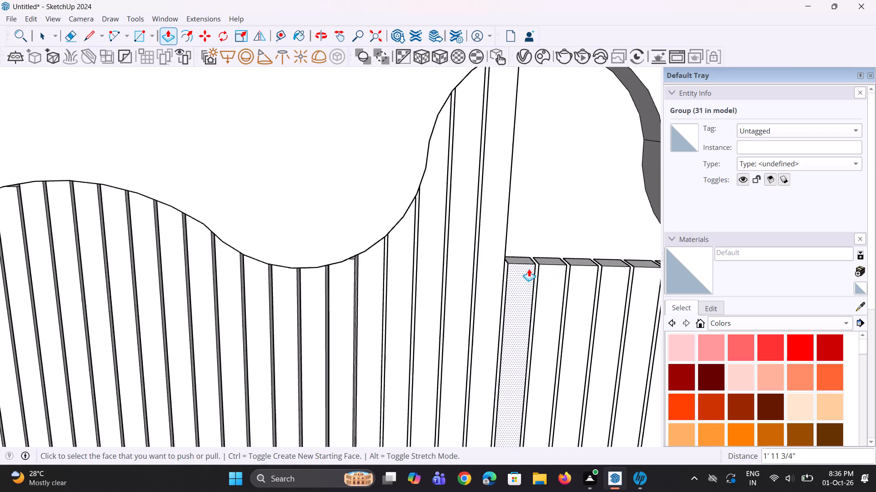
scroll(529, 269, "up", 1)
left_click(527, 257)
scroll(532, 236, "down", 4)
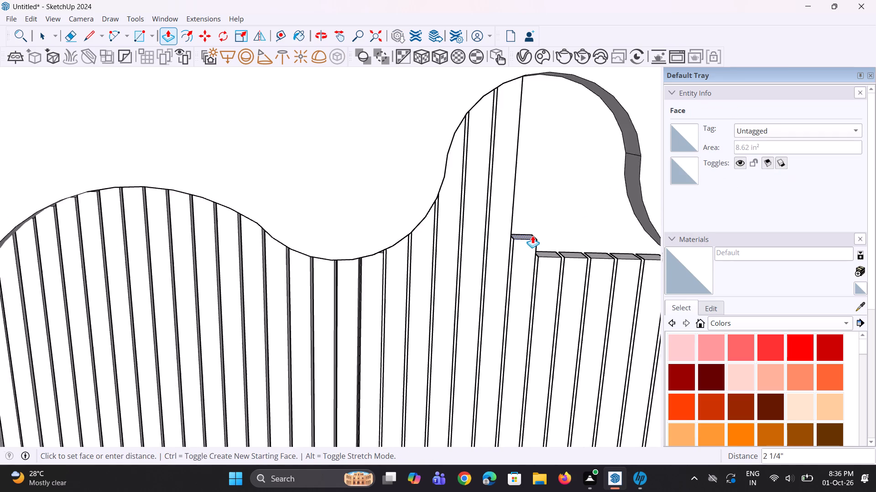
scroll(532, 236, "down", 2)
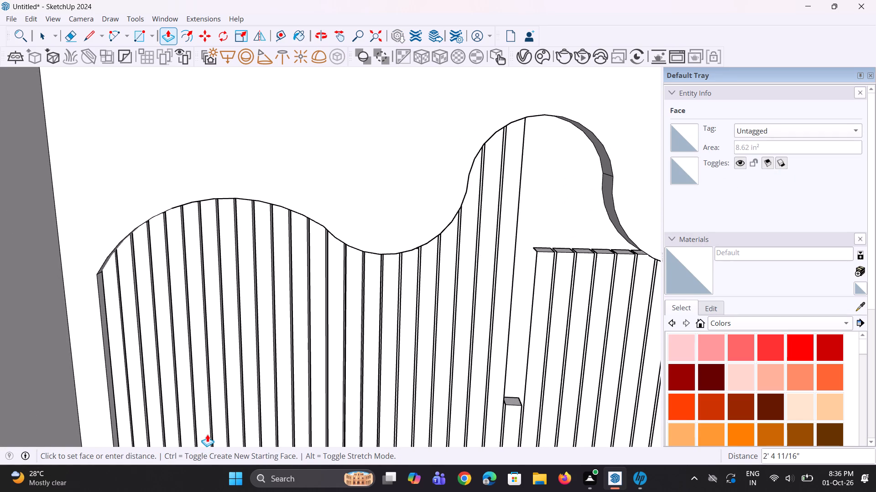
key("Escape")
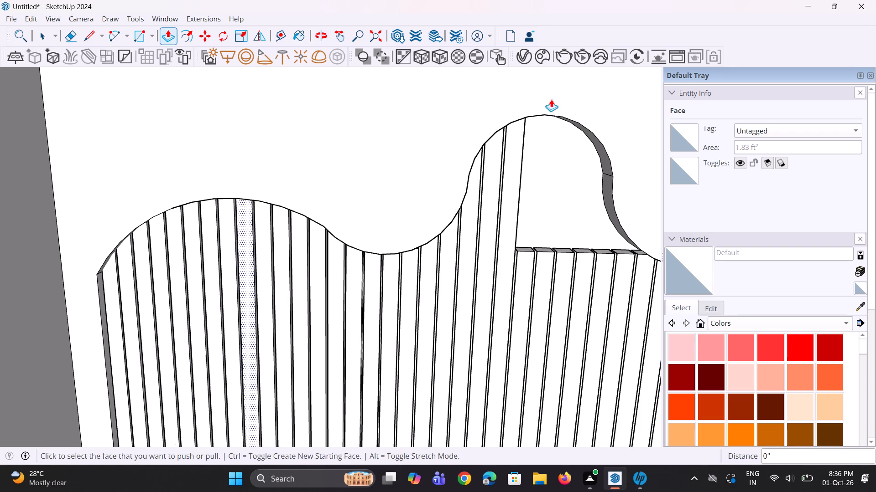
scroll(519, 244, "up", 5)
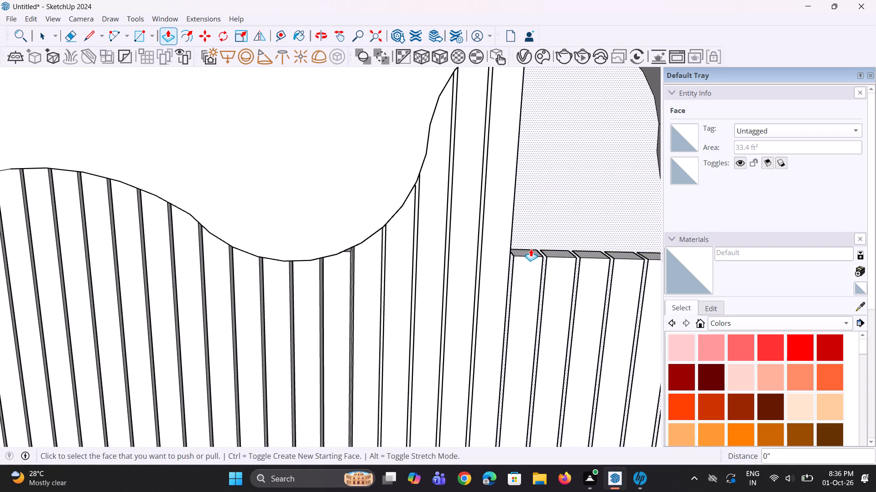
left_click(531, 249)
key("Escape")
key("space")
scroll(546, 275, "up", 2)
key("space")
Push/pull the top face of the exploded slat below the crest up about 2' 5/8", past the curved edge.
middle_click_drag(513, 290, 510, 339)
scroll(522, 272, "up", 3)
left_click(523, 267)
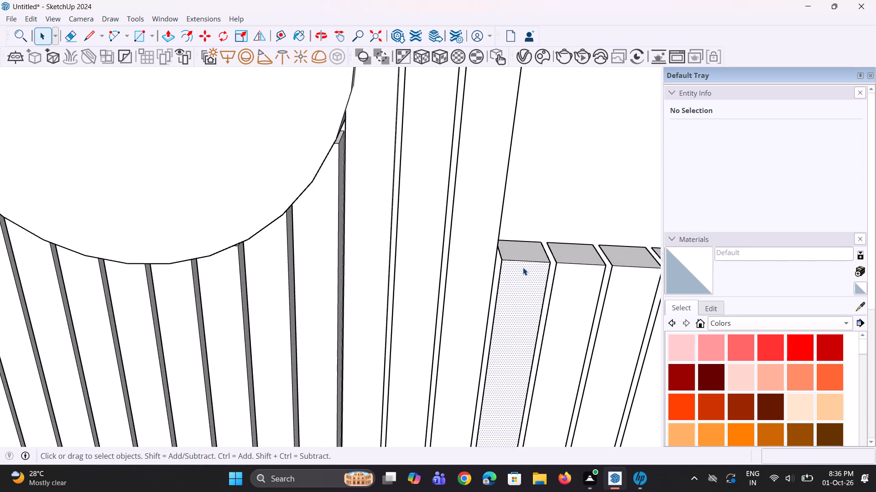
left_click(529, 255)
key("p")
left_click(529, 255)
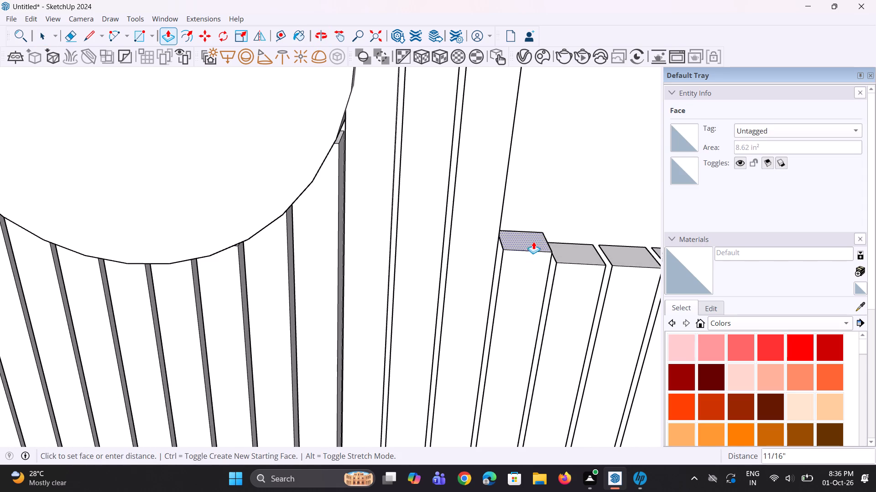
scroll(533, 241, "down", 12)
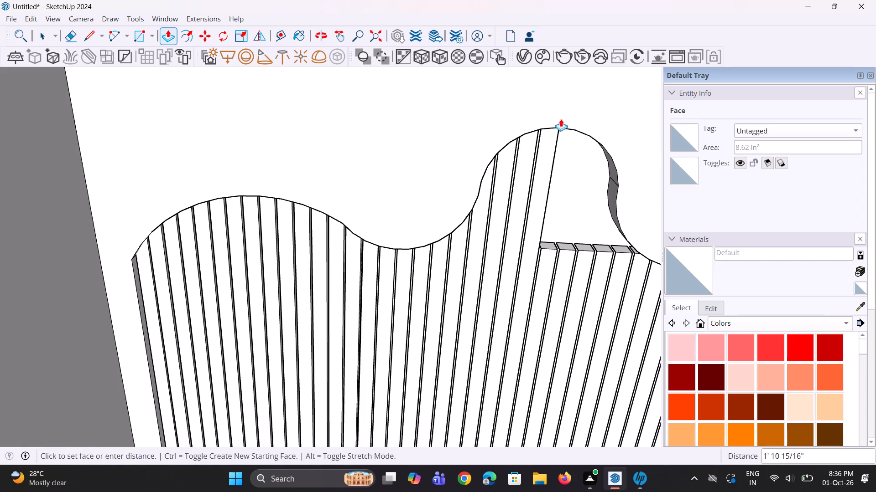
left_click(560, 112)
Explode the first short slat just past the second hump's crest and push/pull its top face up about 2' 1/8".
scroll(562, 274, "down", 1)
middle_click_drag(566, 274, 540, 273)
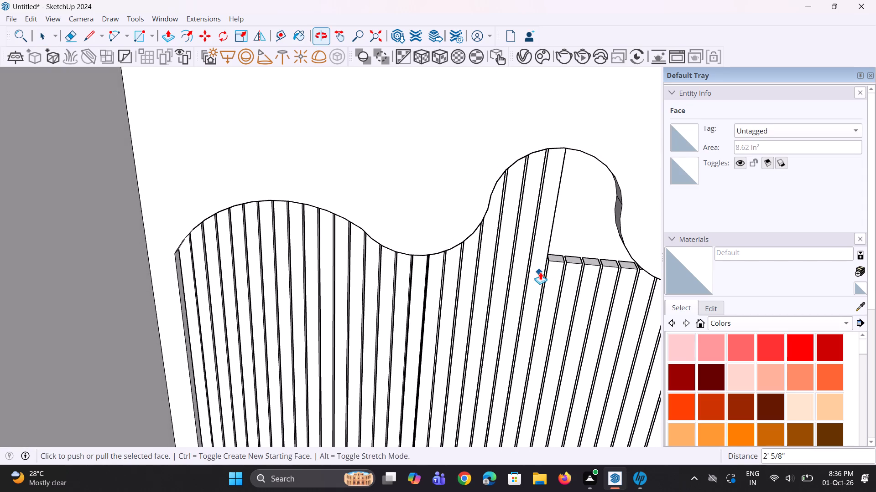
right_click(560, 266)
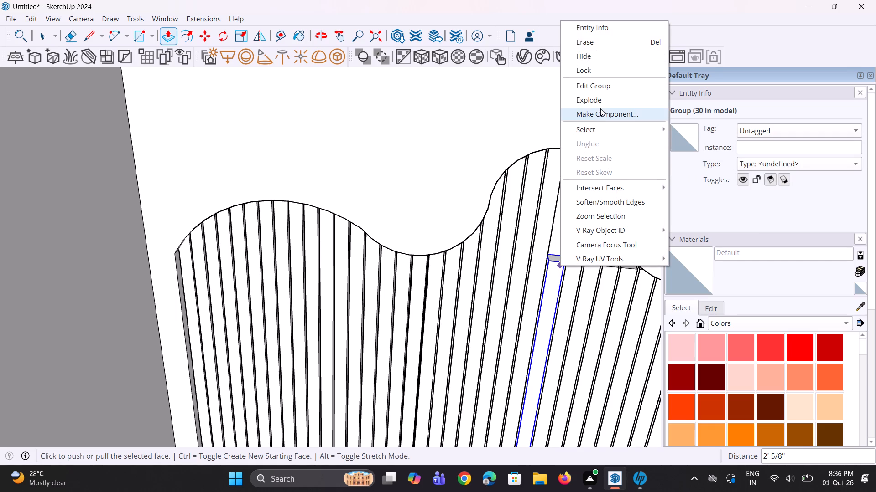
left_click(602, 104)
scroll(579, 246, "up", 2)
scroll(543, 269, "up", 3)
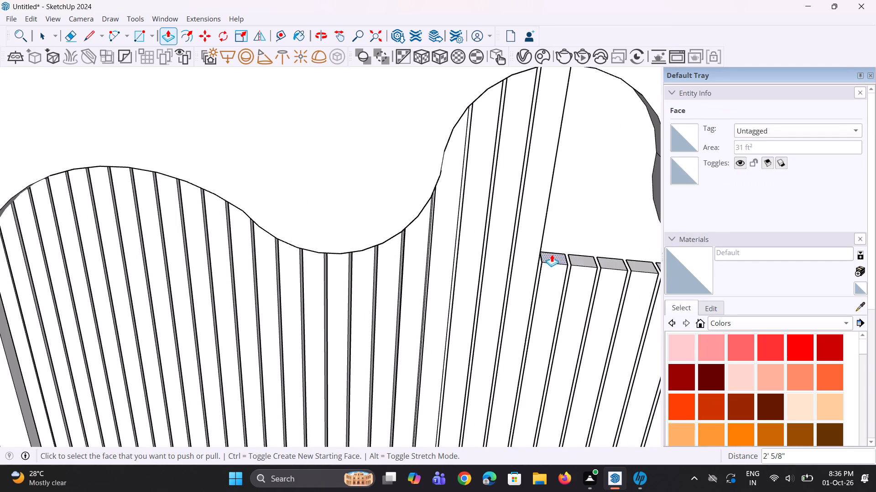
left_click(552, 254)
scroll(559, 214, "down", 6)
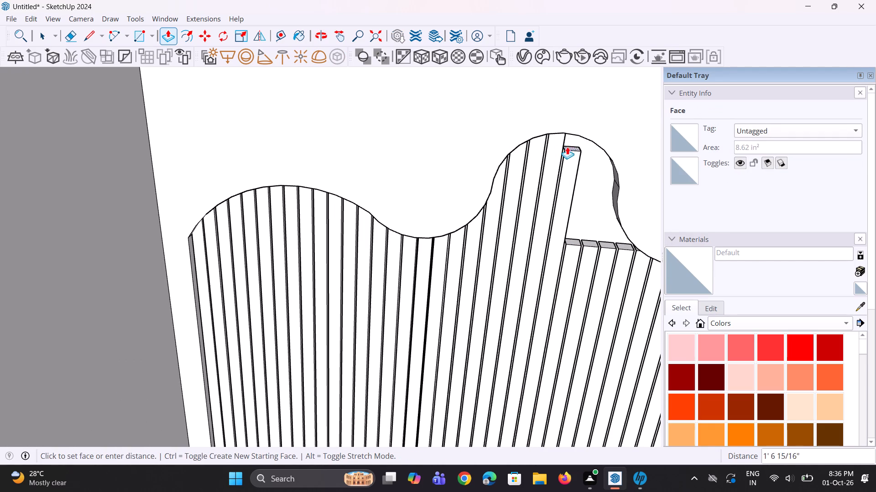
left_click(576, 119)
Explode the next slat where the second hump begins to fall and push/pull its top face up about 1' 11 5/16".
scroll(584, 249, "up", 3)
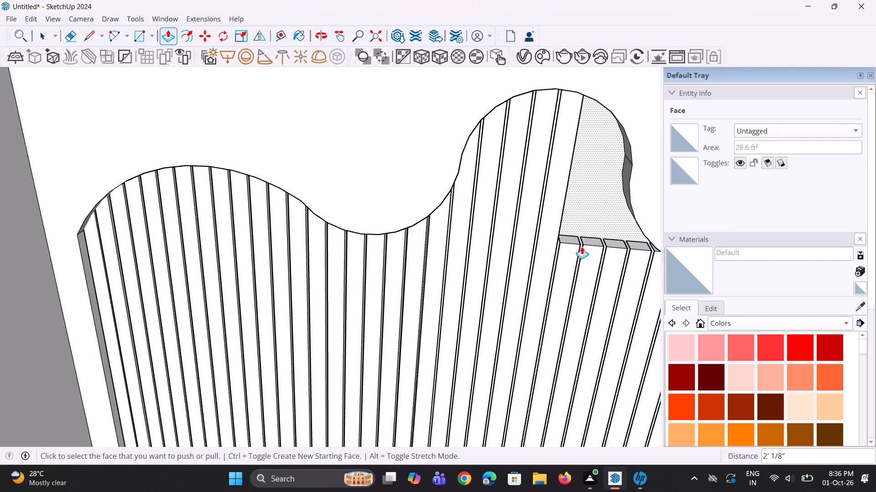
right_click(573, 239)
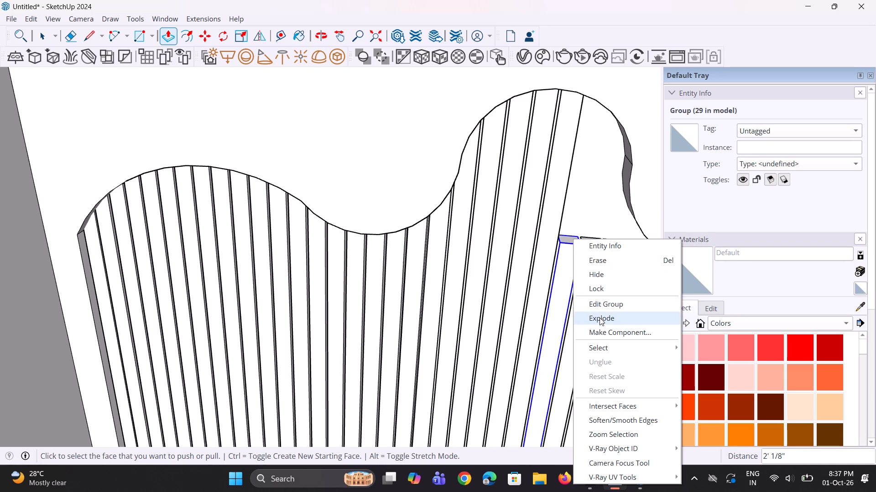
left_click(600, 318)
scroll(576, 241, "up", 5)
left_click(574, 237)
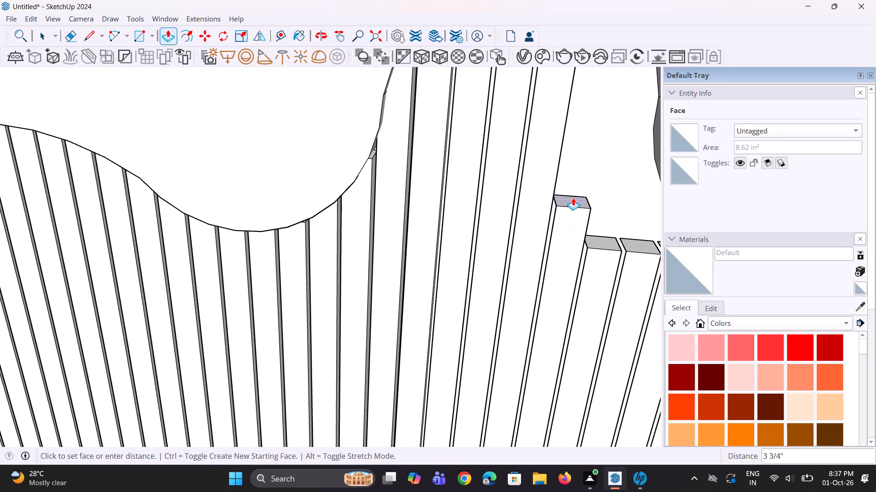
scroll(573, 198, "down", 3)
scroll(574, 225, "up", 1)
scroll(574, 233, "down", 4)
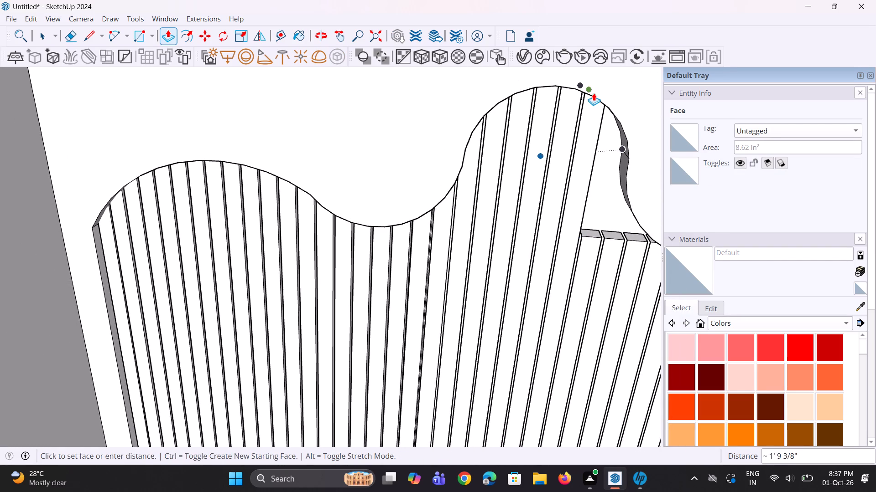
left_click(595, 77)
Explode the following slat on the hump's falling side and push/pull its top face about 1' 8 9/16" past the curved edge.
right_click(597, 247)
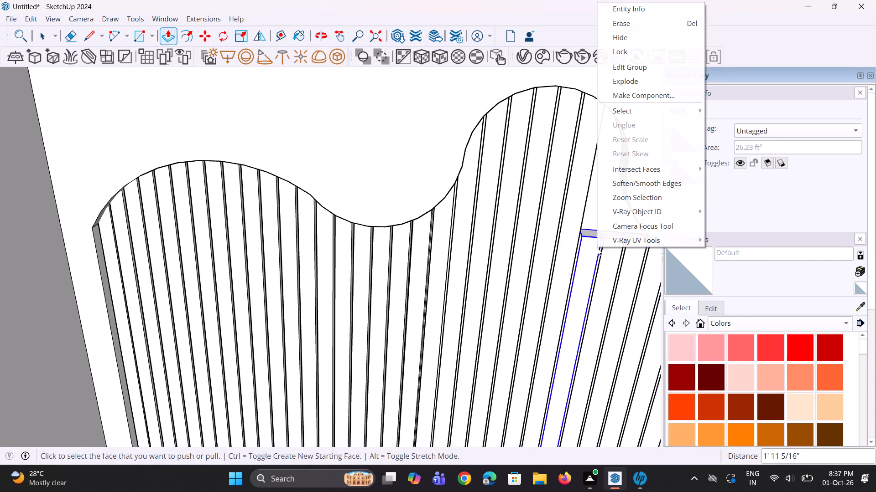
left_click(640, 79)
scroll(583, 243, "up", 3)
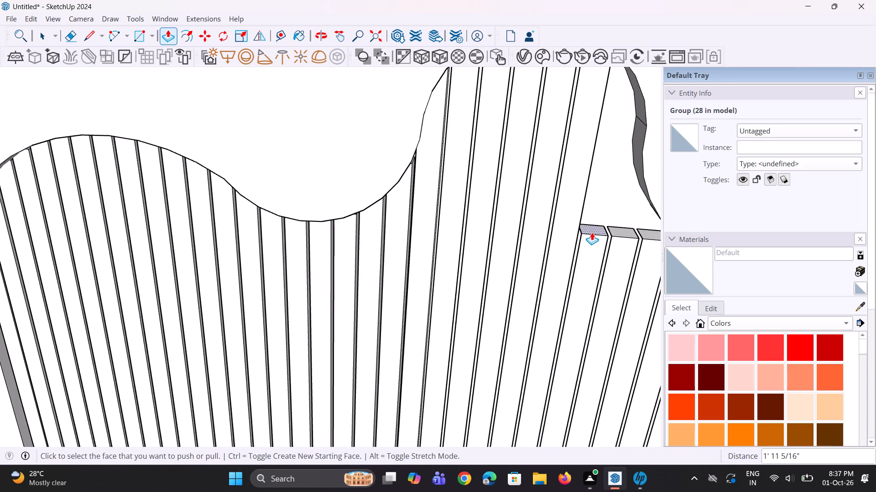
scroll(592, 232, "up", 1)
left_click(592, 231)
scroll(600, 278, "down", 4)
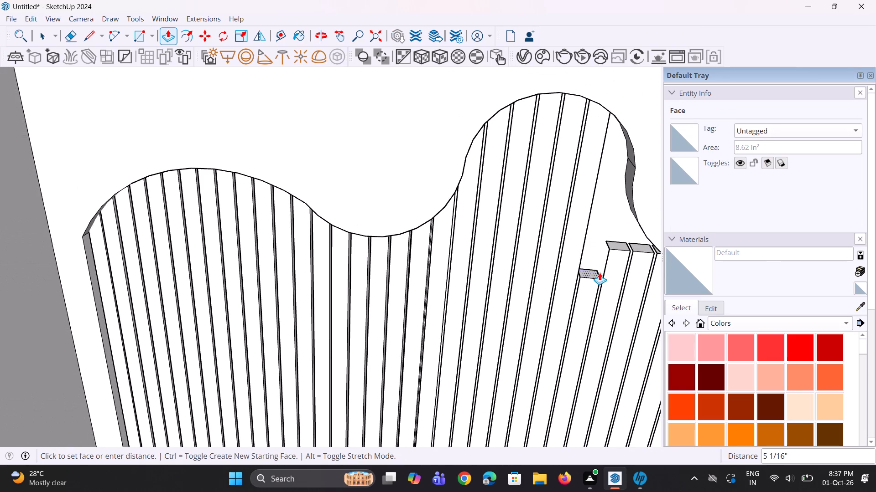
left_click(623, 108)
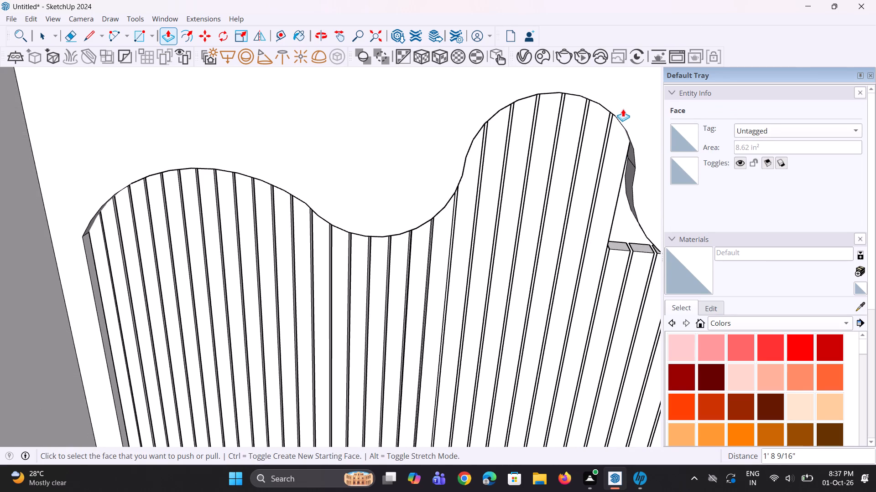
Explode the next short slat on the second hump's steep falling side and push/pull its top face up about 1' 4 1/4".
right_click(621, 258)
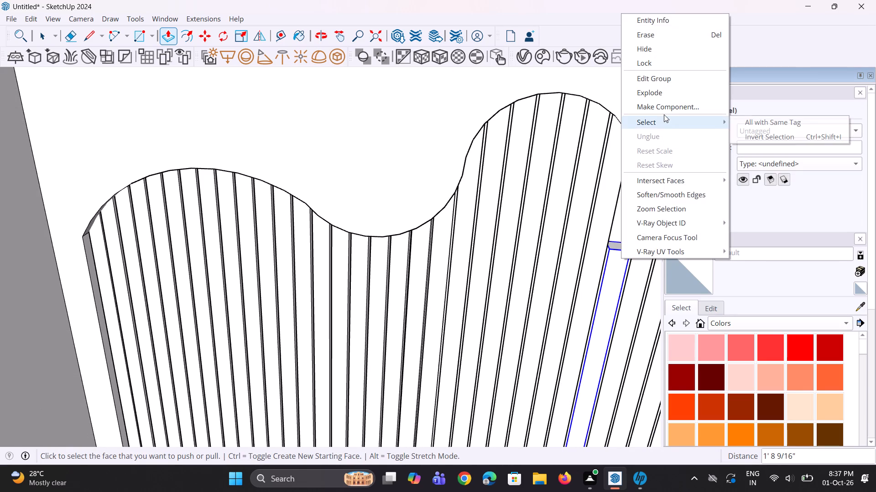
left_click(662, 97)
scroll(631, 247, "up", 2)
left_click(626, 241)
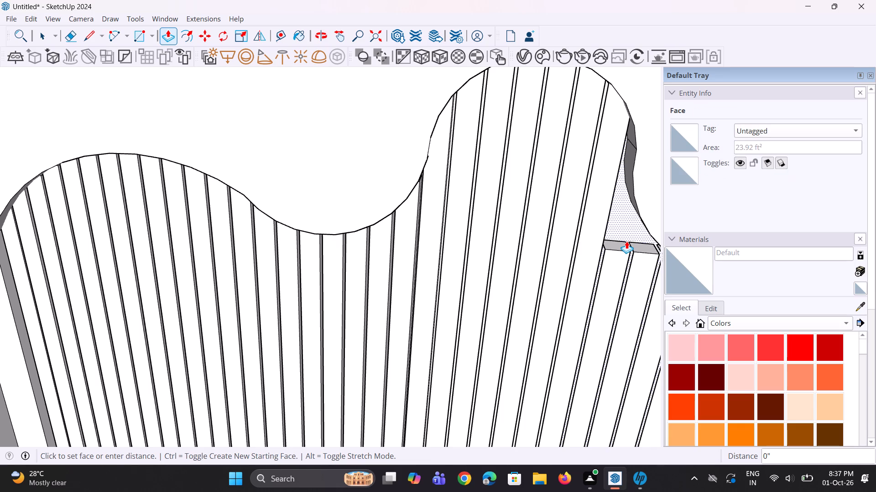
key("Escape")
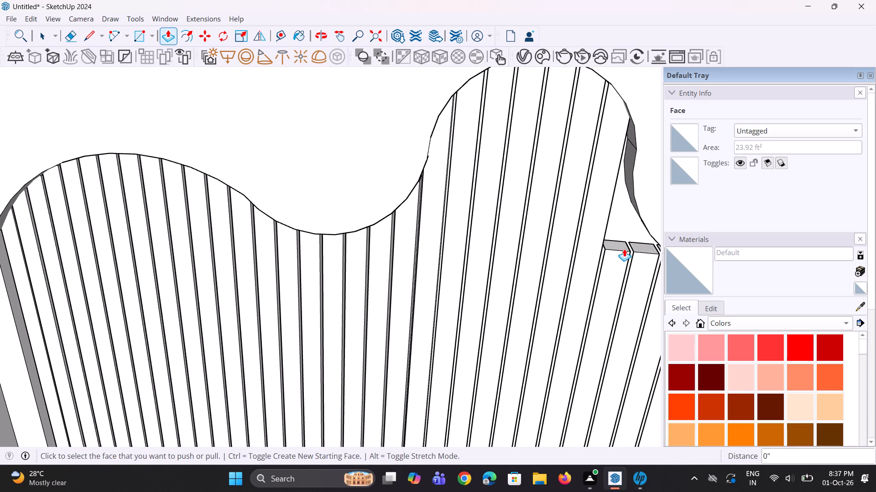
left_click(622, 244)
scroll(622, 225, "down", 4)
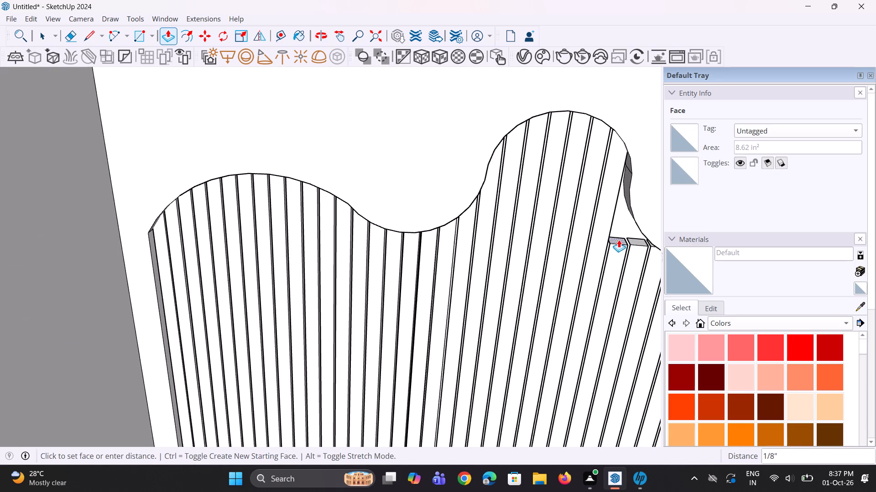
left_click(636, 148)
Explode the following short slat near the foot of the second hump and push/pull its top face up about 5 7/16".
scroll(564, 284, "down", 4)
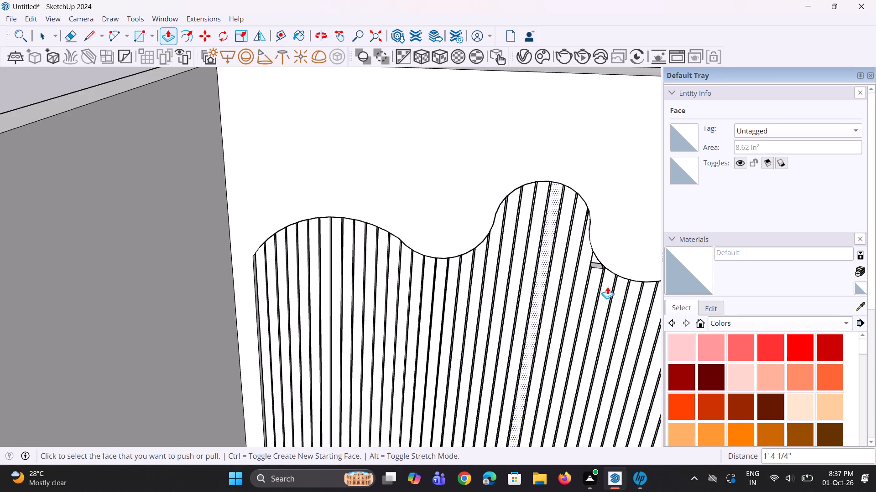
scroll(596, 270, "up", 3)
right_click(594, 265)
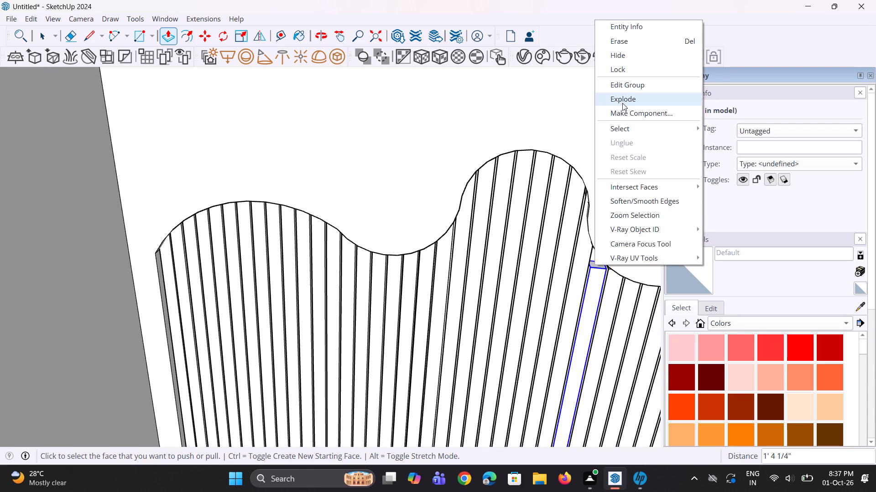
left_click(622, 103)
scroll(589, 253, "up", 5)
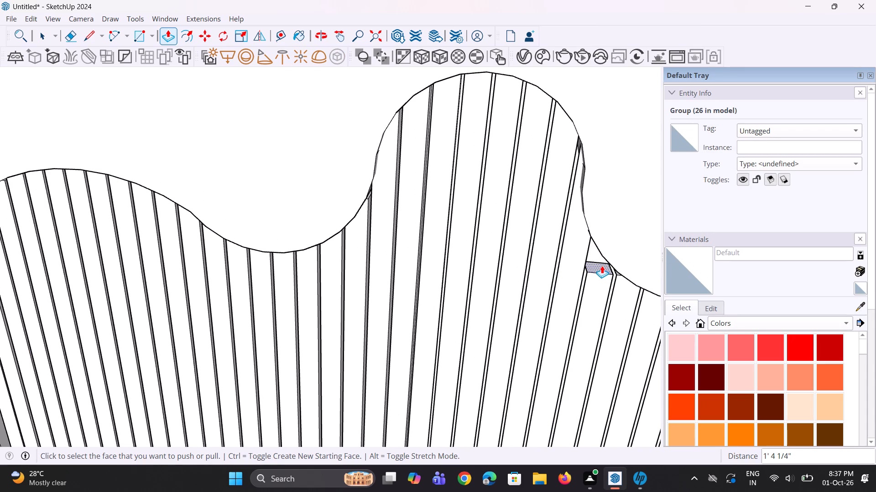
left_click(602, 266)
left_click(612, 224)
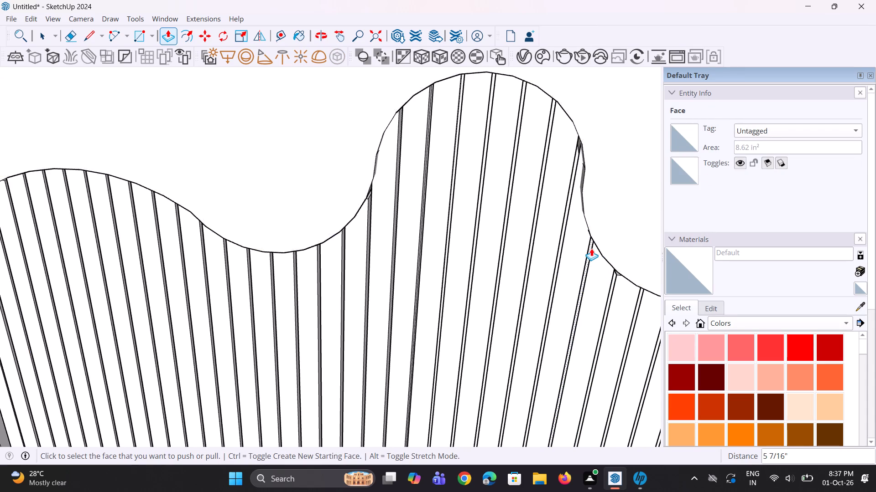
Examine the slat tops along the second hump's falling side and the rest of the wavy edge for slats still short.
scroll(591, 248, "down", 6)
scroll(583, 187, "up", 13)
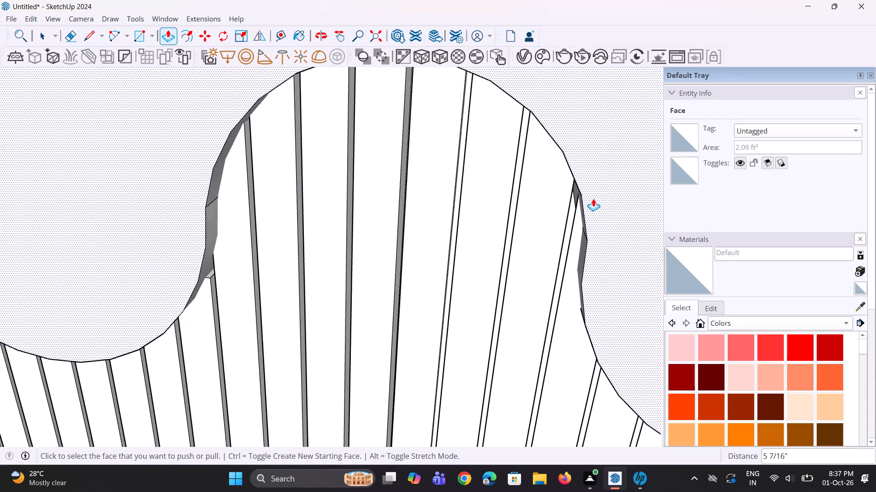
scroll(580, 205, "up", 15)
middle_click_drag(576, 207, 599, 204)
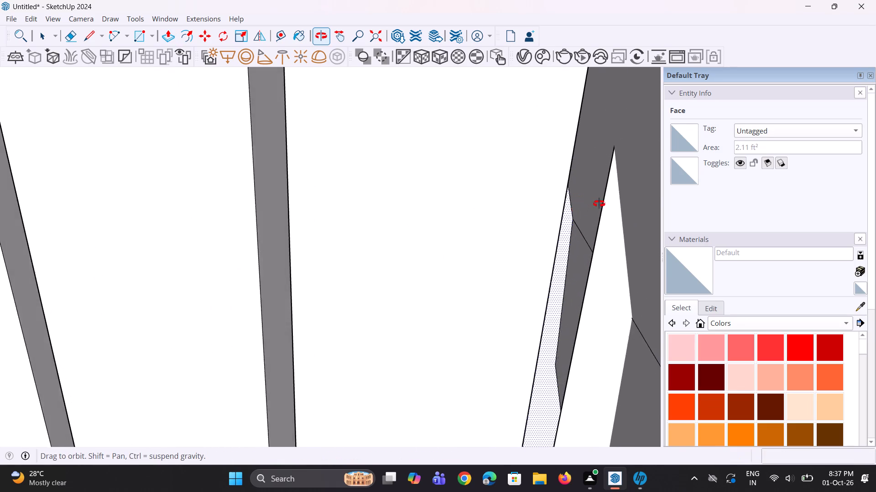
middle_click_drag(599, 204, 529, 205)
scroll(532, 204, "down", 5)
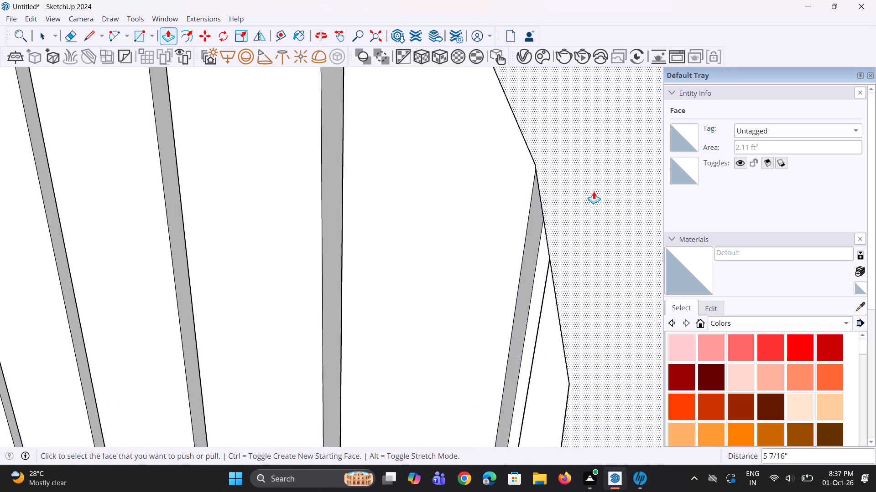
scroll(594, 191, "down", 20)
scroll(594, 191, "down", 7)
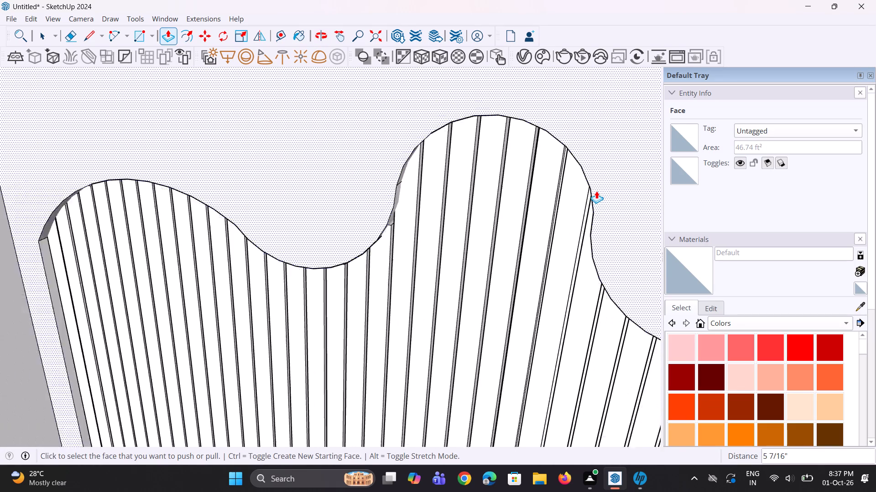
scroll(596, 191, "down", 6)
middle_click_drag(589, 204, 620, 174)
scroll(589, 206, "down", 4)
middle_click_drag(582, 210, 574, 227)
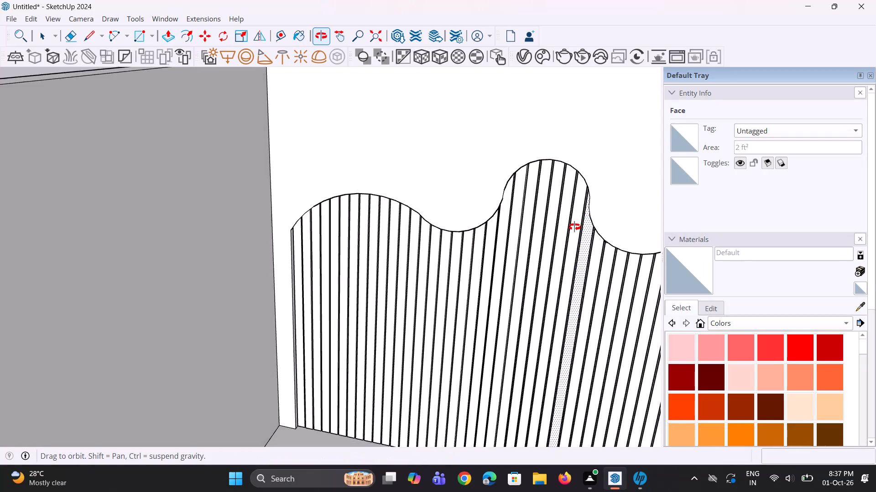
middle_click_drag(574, 227, 575, 207)
scroll(521, 220, "down", 6)
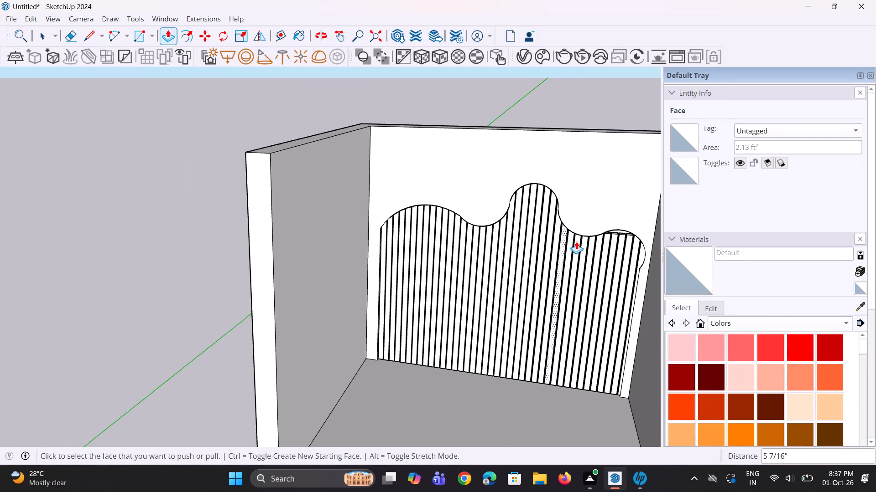
scroll(576, 242, "up", 7)
scroll(636, 235, "up", 2)
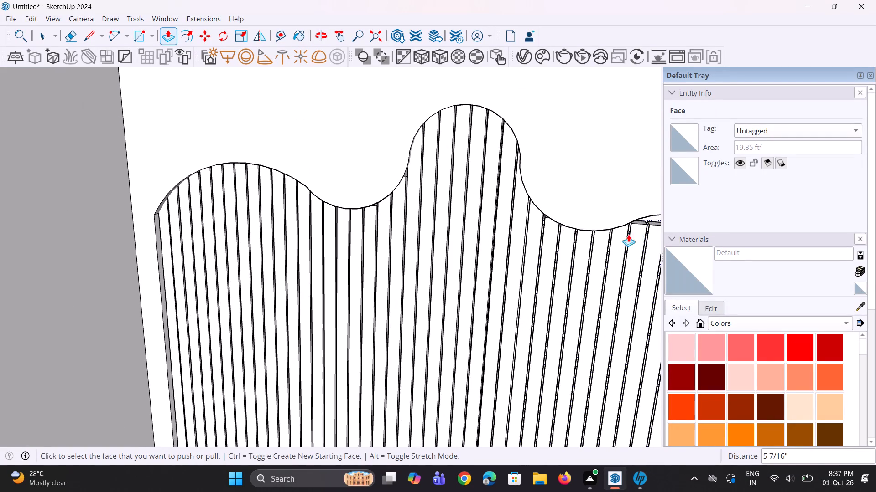
middle_click_drag(616, 241, 619, 163)
scroll(617, 200, "up", 1)
middle_click(619, 163)
middle_click_drag(619, 163, 623, 209)
scroll(522, 248, "down", 1)
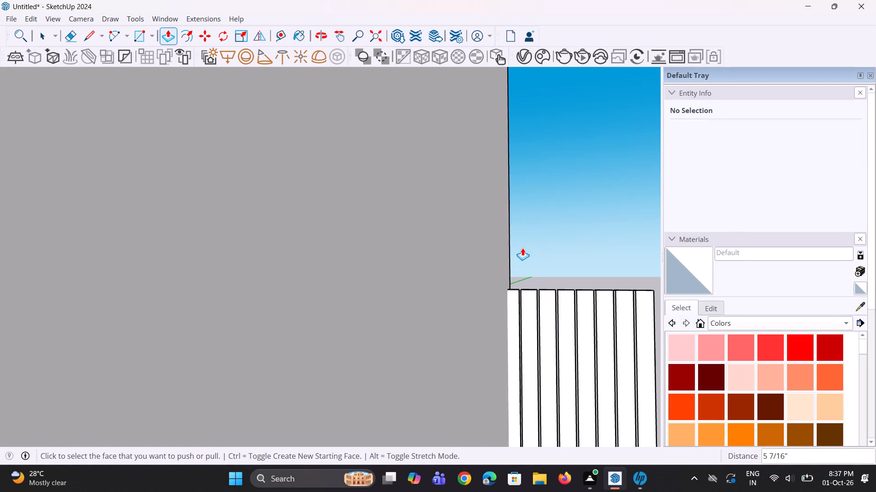
left_click(380, 37)
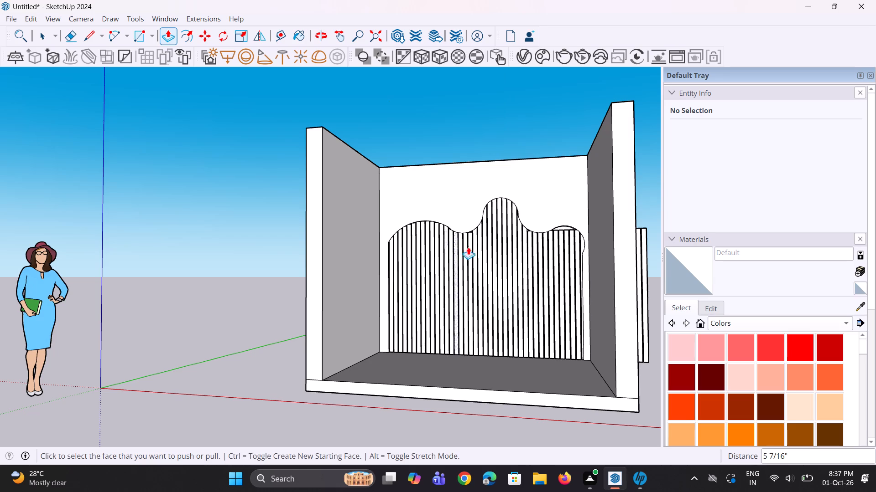
Explode the slightly short slat just before the dip between the second and third humps and push/pull its top face past the curved edge.
middle_click_drag(483, 259, 506, 292)
scroll(513, 220, "up", 7)
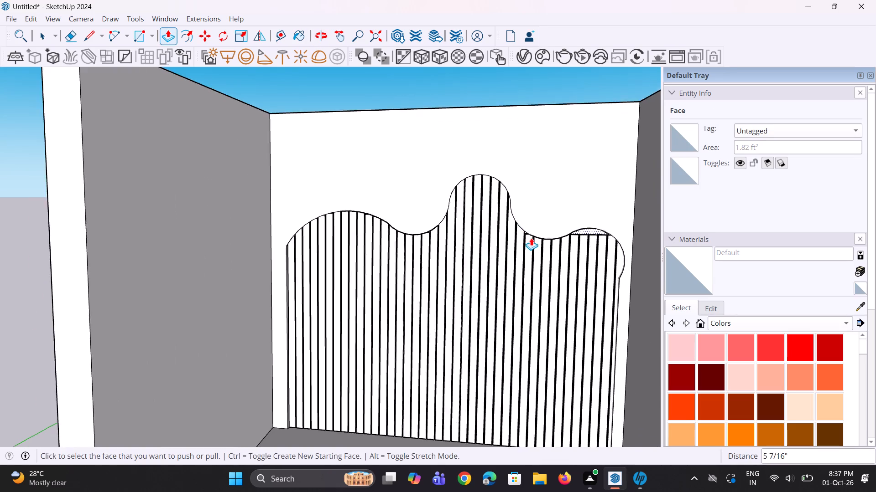
scroll(531, 238, "up", 1)
middle_click_drag(537, 246, 583, 247)
scroll(405, 225, "up", 2)
scroll(543, 212, "up", 8)
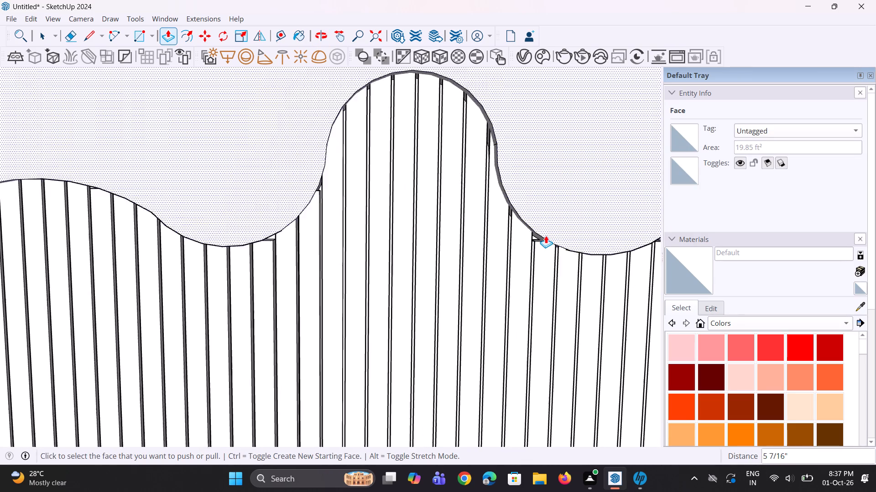
scroll(546, 236, "up", 2)
right_click(532, 254)
left_click(563, 88)
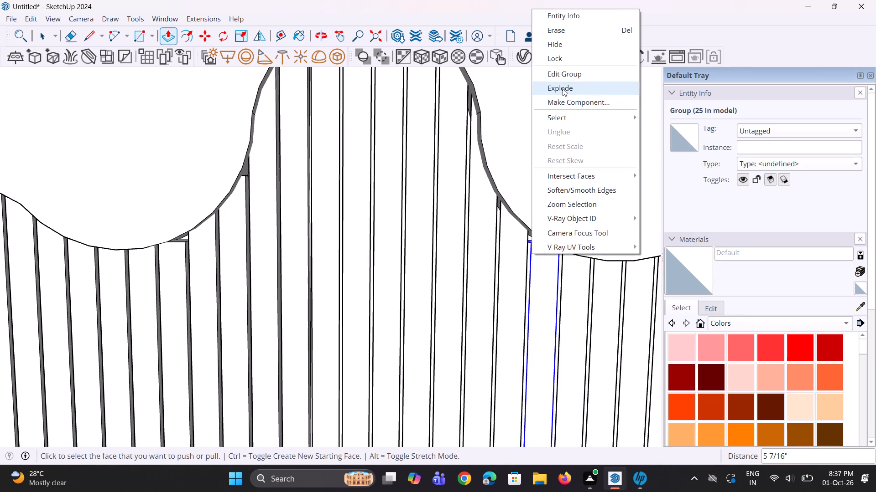
scroll(535, 239, "up", 11)
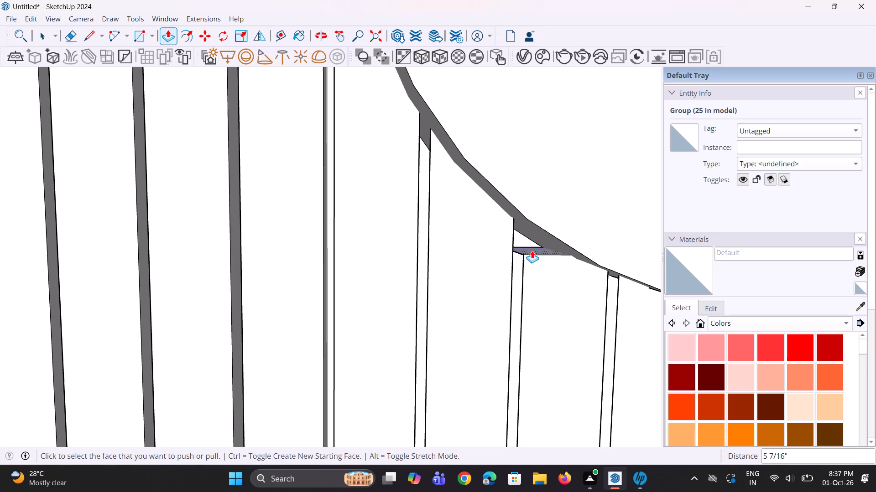
left_click(532, 251)
left_click(535, 199)
Erase the leftover seam edges on the front and side of the slat just extended beside the dip.
scroll(523, 268, "up", 3)
key("e")
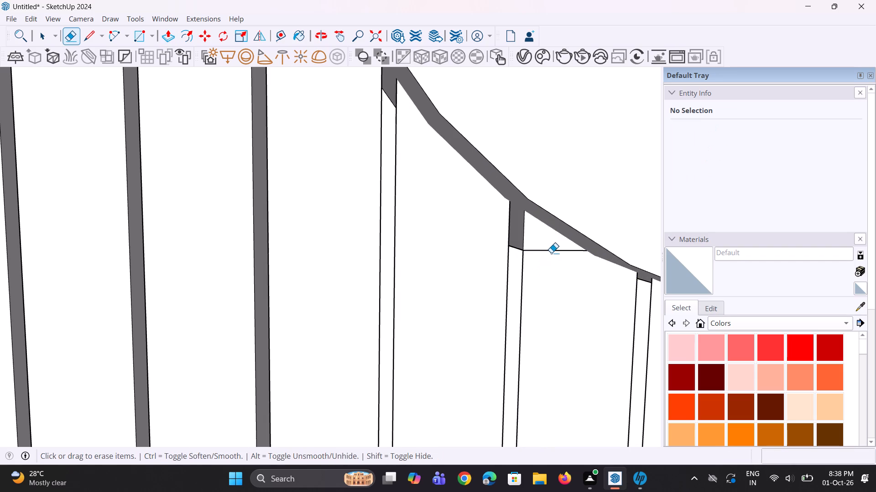
left_click(551, 253)
left_click(552, 251)
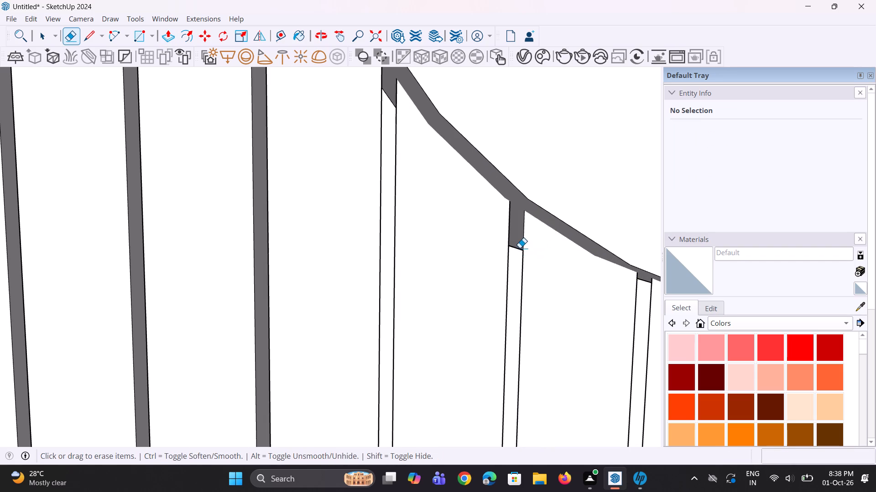
left_click(520, 248)
Explode the first short slat at the start of the third hump and push/pull its top face up about 2 9/16".
scroll(527, 270, "down", 18)
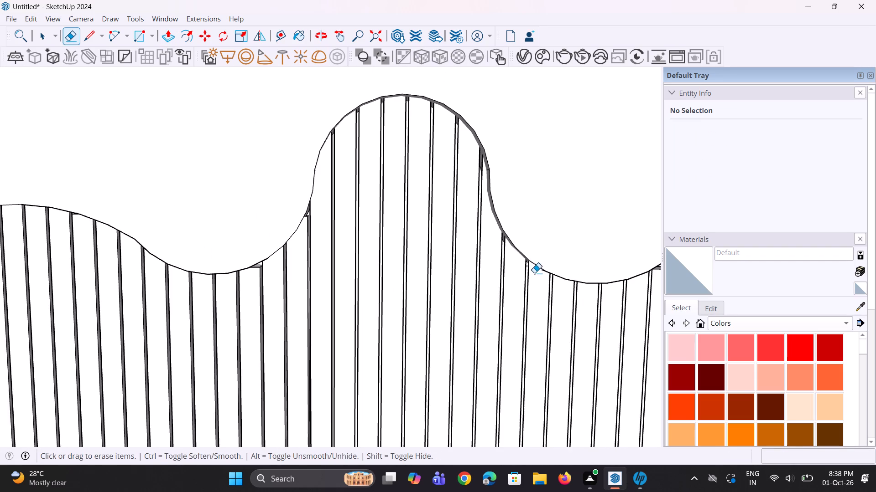
middle_click_drag(565, 292, 537, 288)
scroll(495, 261, "down", 9)
scroll(588, 256, "up", 1)
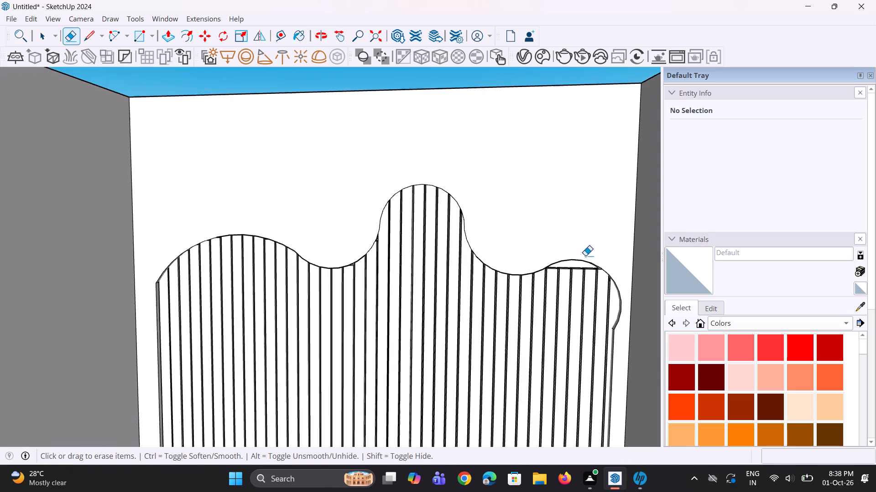
scroll(585, 256, "up", 5)
right_click(562, 269)
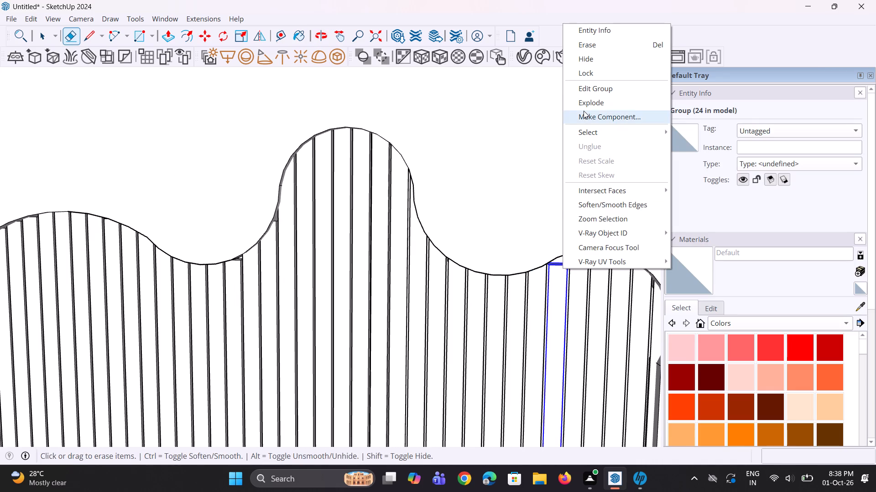
left_click(588, 107)
middle_click_drag(559, 276, 559, 383)
scroll(558, 305, "up", 7)
middle_click_drag(559, 302, 545, 276)
scroll(554, 290, "up", 1)
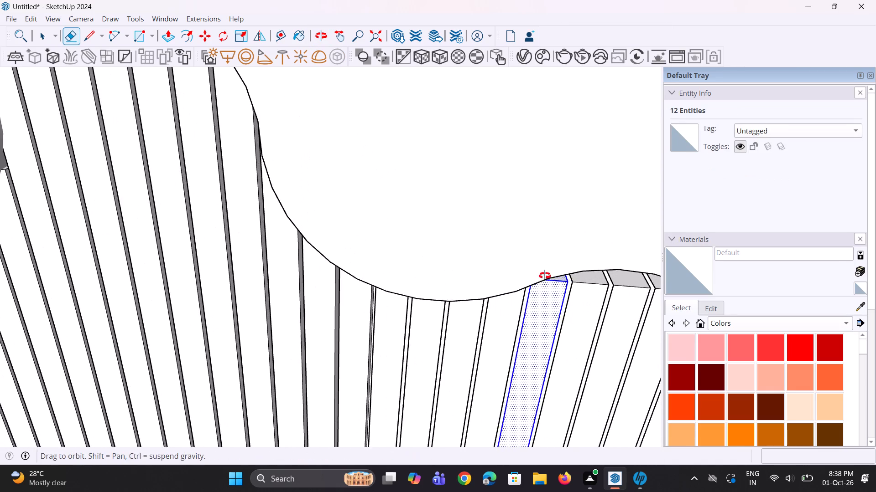
middle_click_drag(545, 276, 528, 256)
scroll(546, 277, "up", 3)
key("p")
scroll(573, 282, "up", 1)
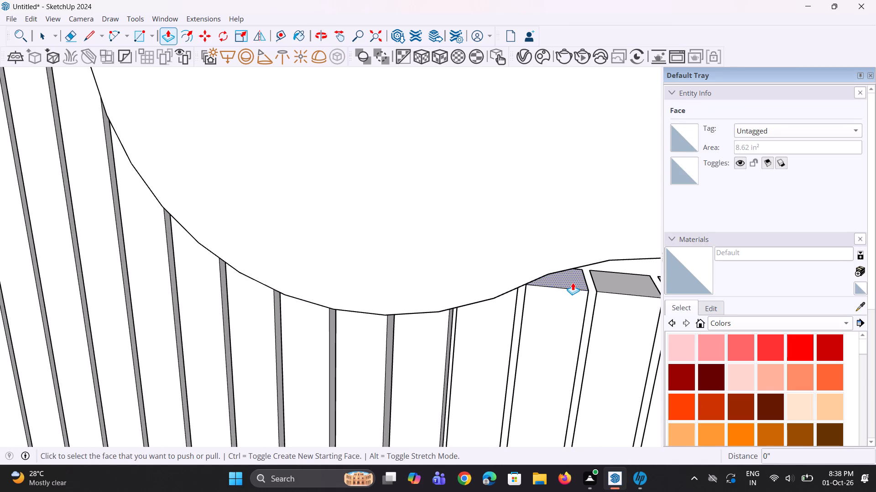
left_click(573, 282)
left_click(576, 233)
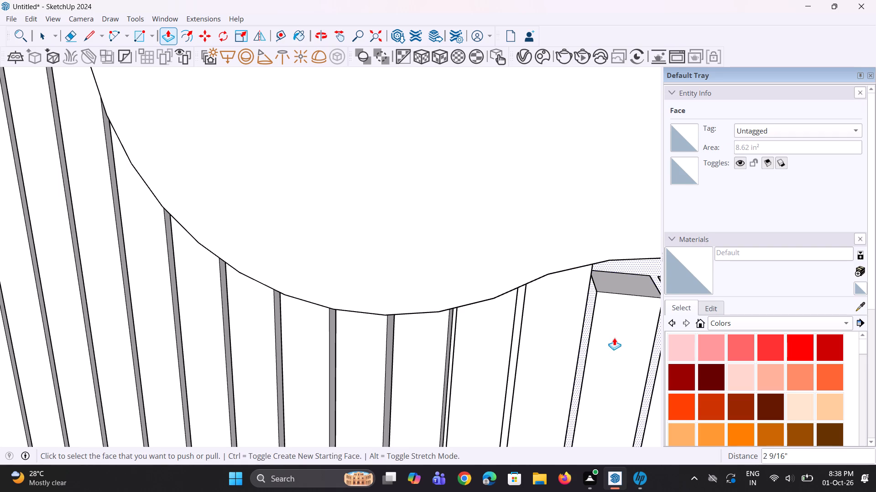
Explode the second short slat under the third hump and push/pull its top face up about 3 1/16".
right_click(614, 338)
left_click(645, 174)
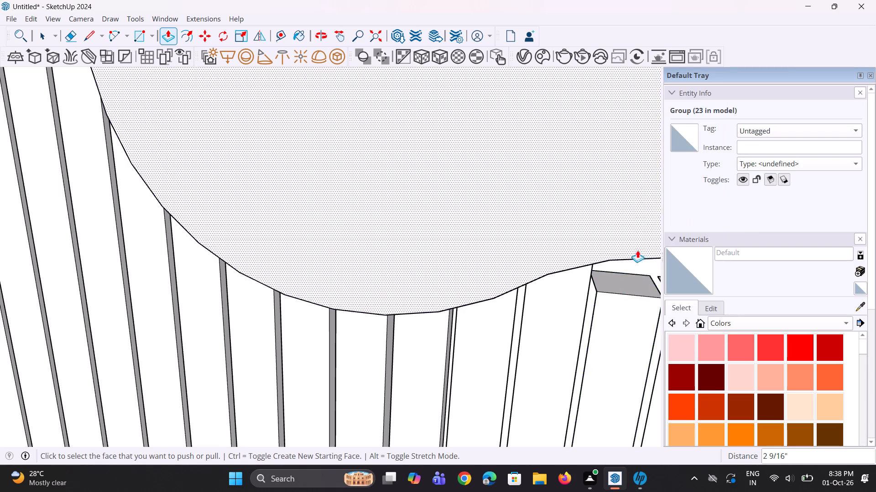
left_click(627, 280)
left_click(626, 220)
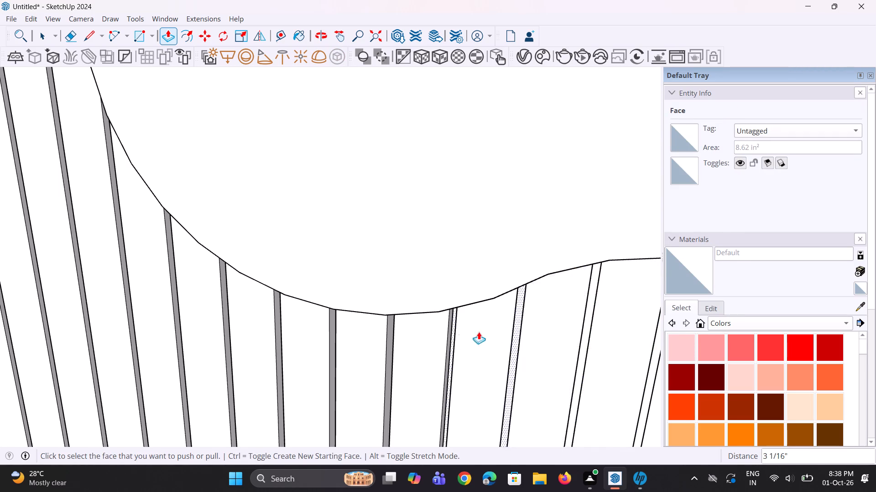
Explode the third short slat, just past the third hump's crest, and push/pull its top face up about 3 7/8".
scroll(444, 334, "down", 11)
right_click(476, 330)
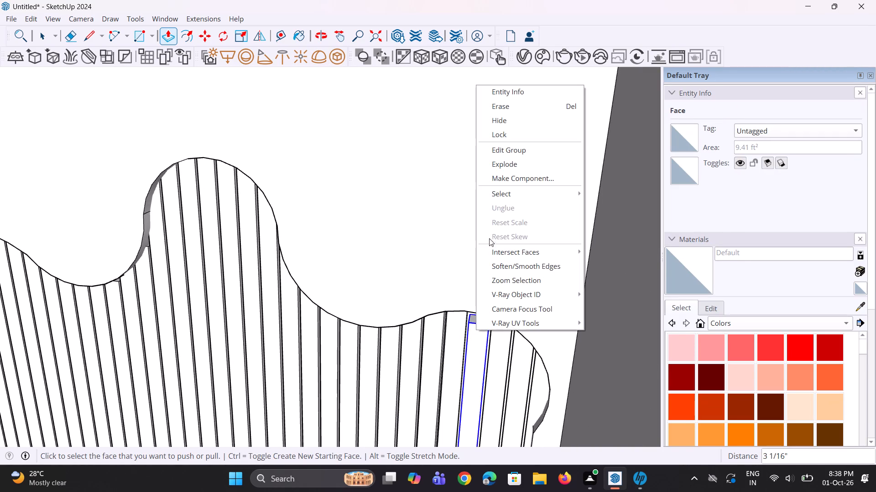
left_click(525, 166)
scroll(492, 309, "up", 6)
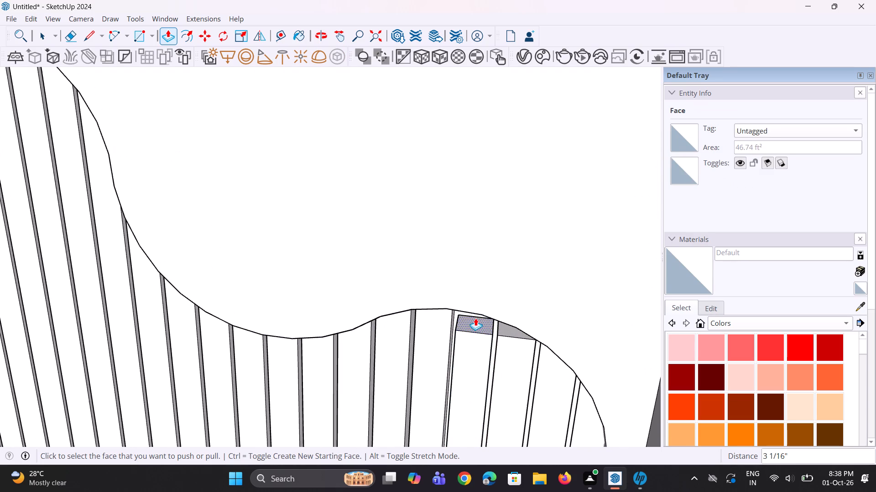
left_click(475, 318)
left_click(474, 274)
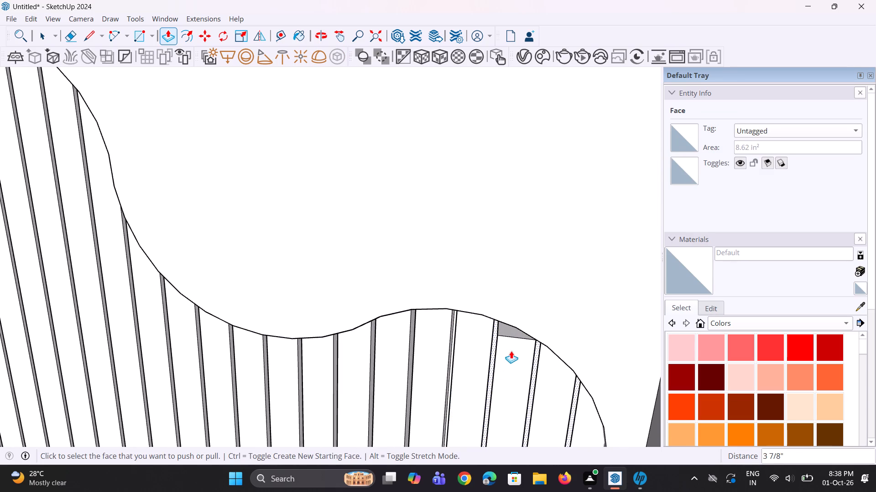
Explode the fourth short slat on the third hump's falling side and push/pull its top face up about 2 1/2".
right_click(511, 351)
left_click(550, 184)
scroll(500, 364, "up", 2)
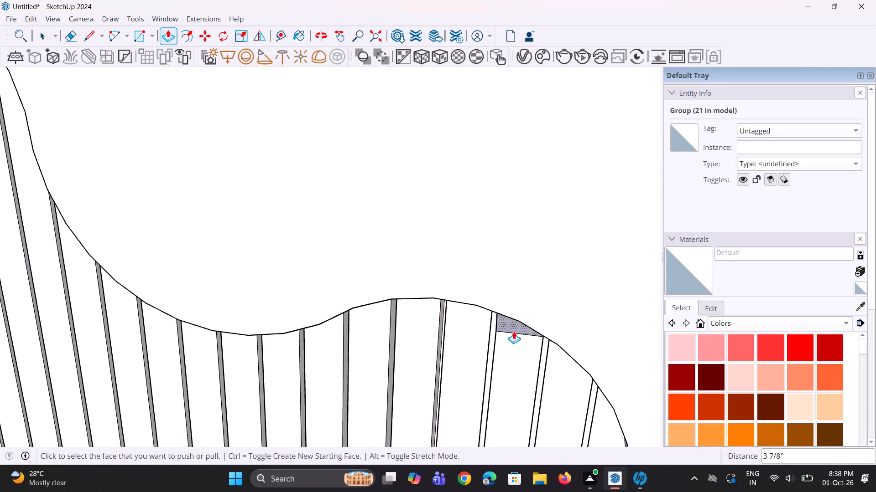
scroll(505, 325, "up", 2)
left_click(504, 323)
left_click(507, 280)
scroll(503, 374, "down", 4)
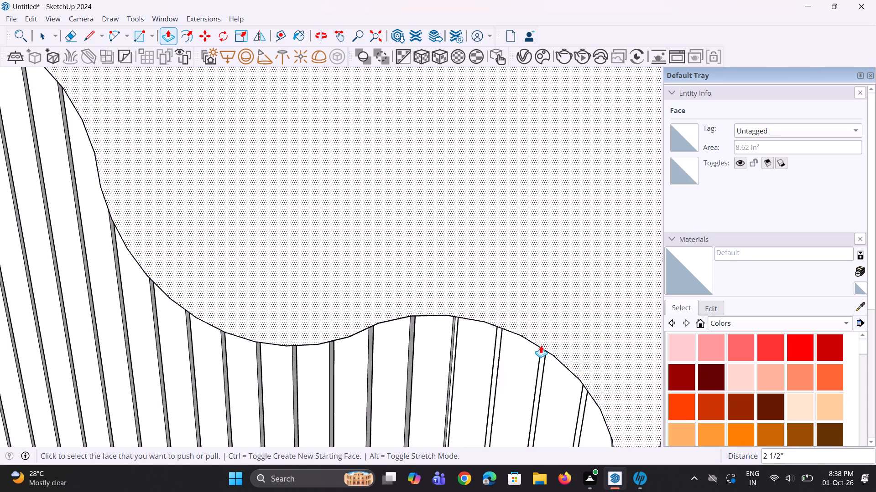
Explode the fifth short slat, further down the third hump's falling side, and push/pull its top face up past the wavy edge.
middle_click_drag(547, 345, 586, 262)
scroll(570, 311, "up", 5)
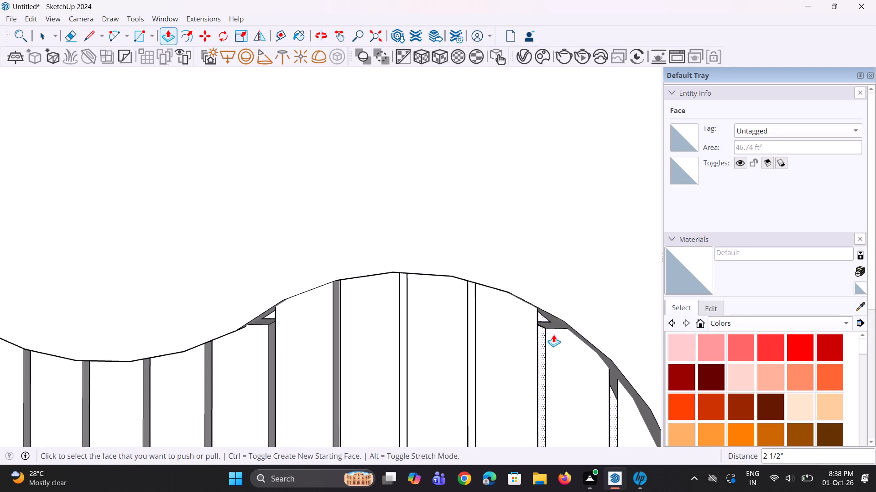
right_click(553, 334)
left_click(596, 165)
scroll(540, 346, "up", 3)
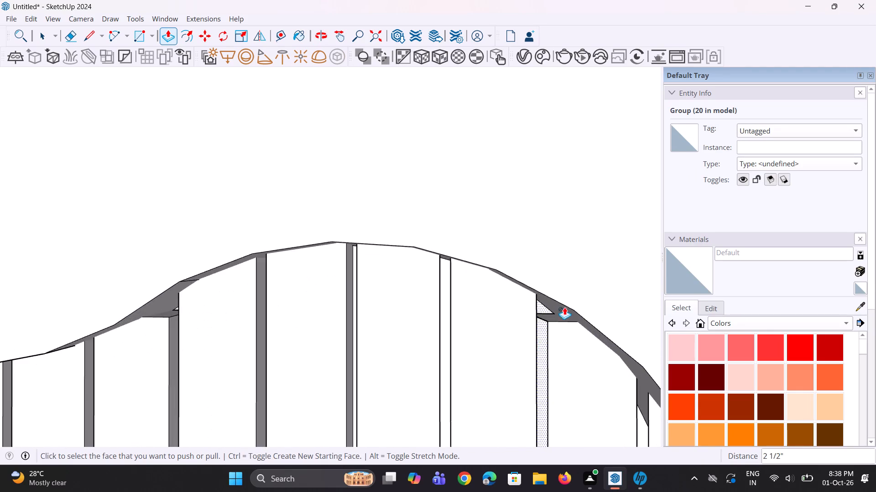
scroll(567, 304, "up", 7)
left_click(546, 328)
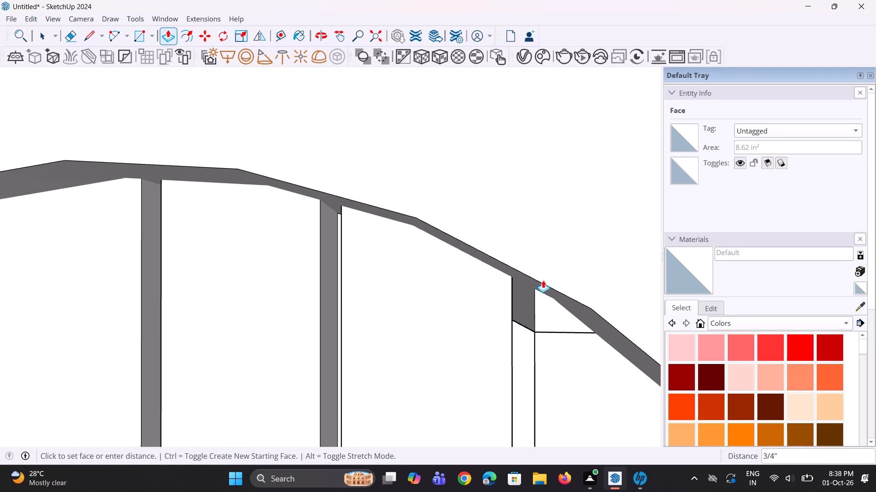
left_click(545, 261)
Erase the leftover seam edges on the front and side of the fifth slat on the third hump.
scroll(547, 347, "up", 3)
key("space")
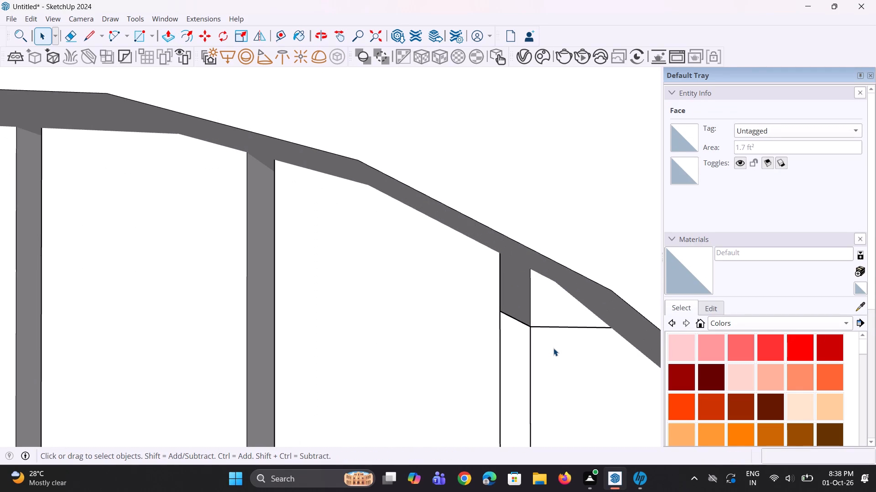
key("w")
key("e")
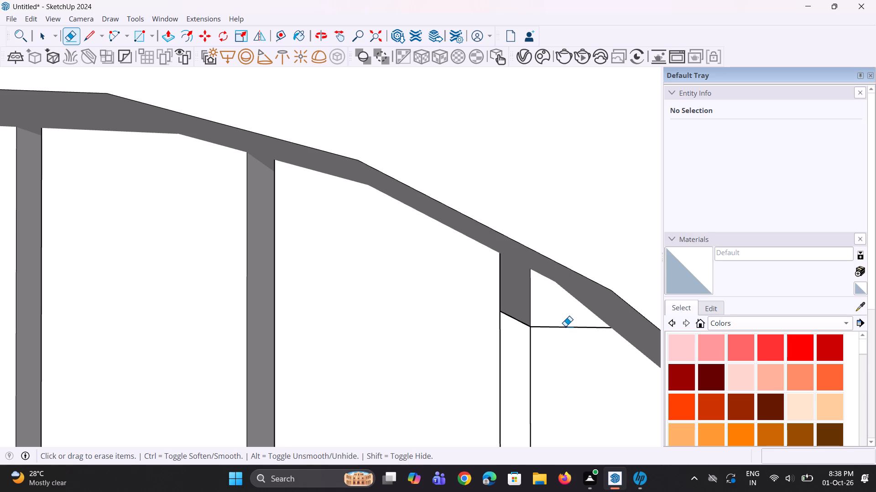
left_click(565, 326)
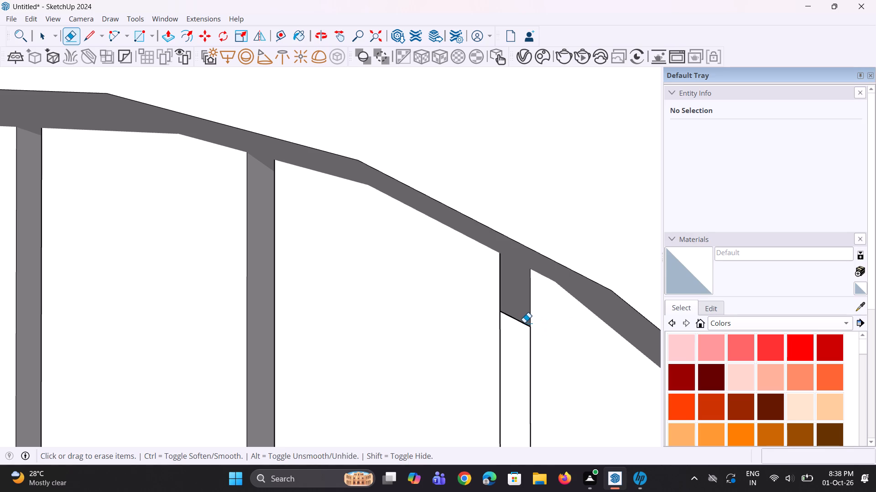
left_click(524, 323)
Explode the remaining short slat on the rise leading into the third hump.
scroll(550, 374, "down", 9)
key("space")
scroll(549, 374, "down", 6)
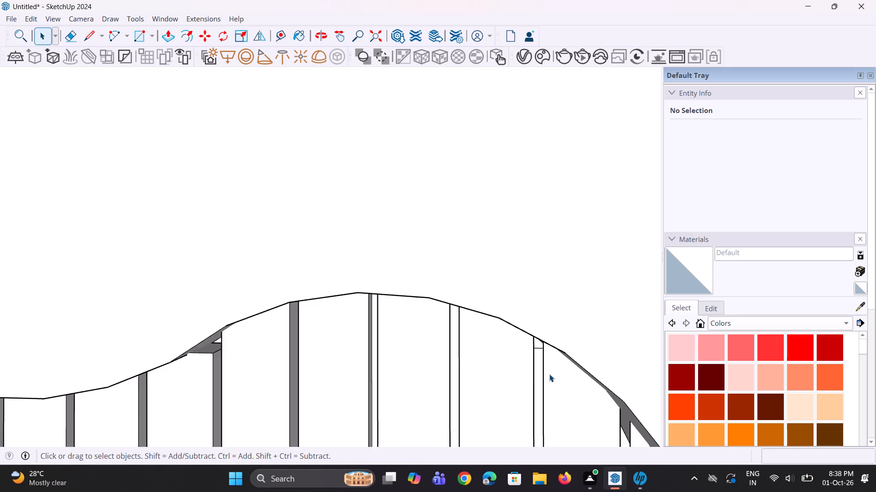
scroll(549, 374, "down", 3)
middle_click_drag(574, 388, 572, 401)
scroll(305, 385, "up", 6)
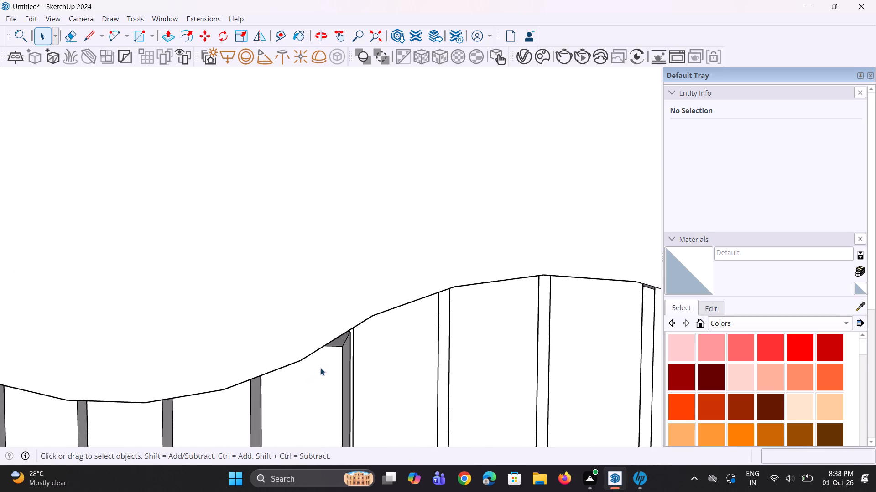
right_click(320, 368)
left_click(364, 205)
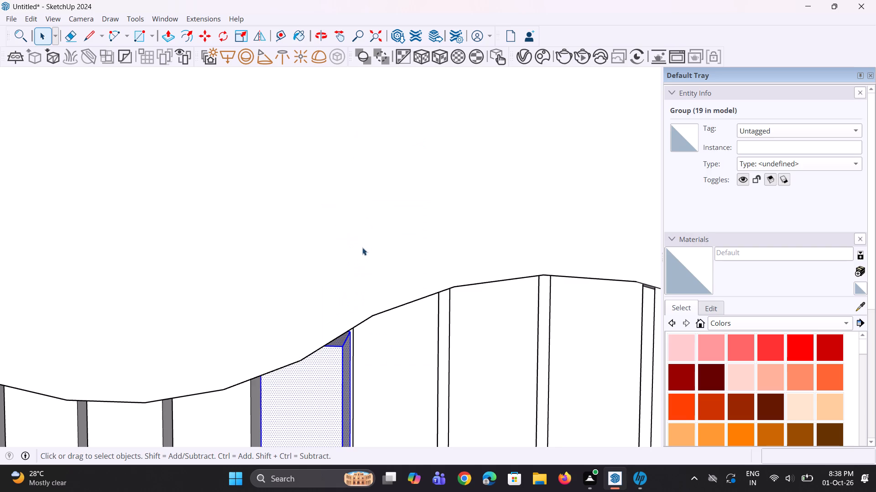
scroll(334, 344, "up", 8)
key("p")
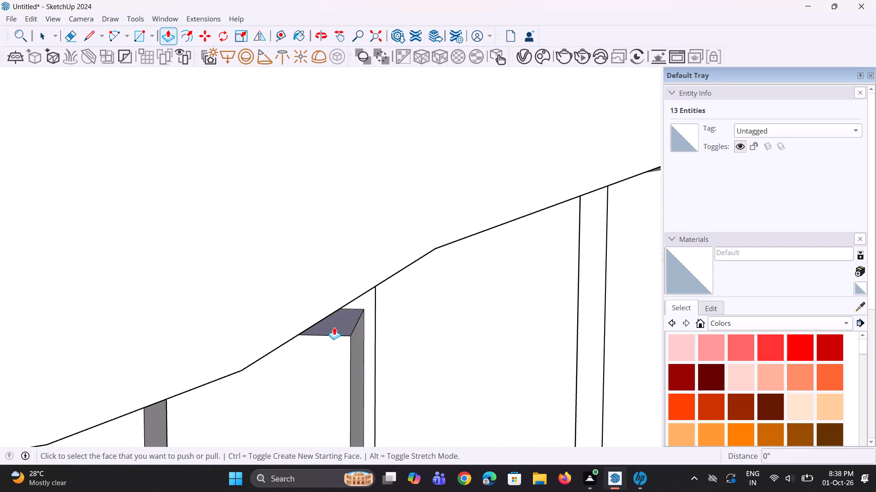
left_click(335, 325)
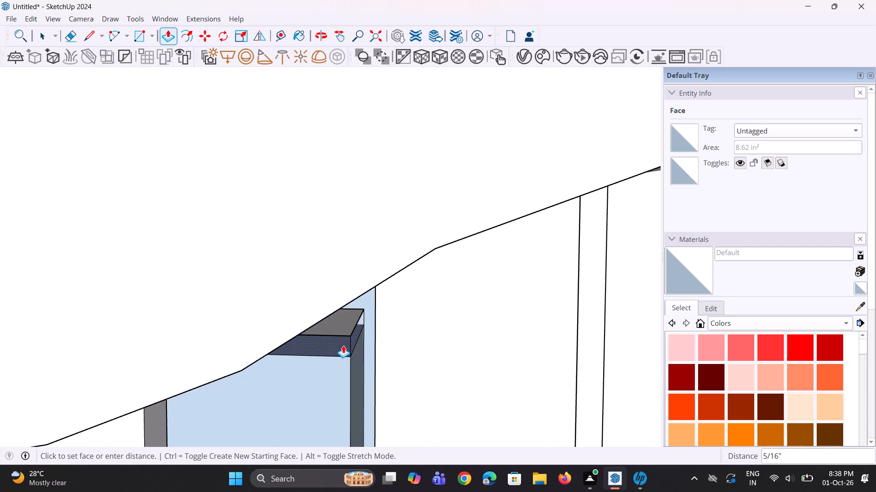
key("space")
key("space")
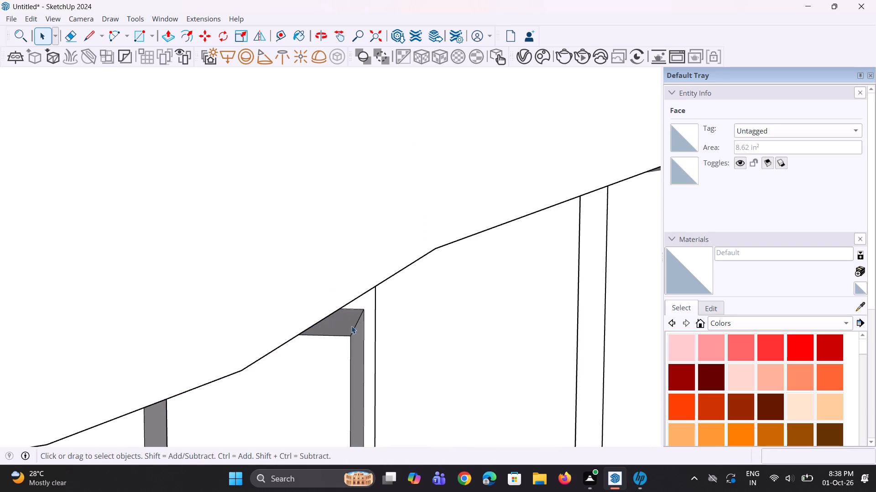
Push/pull the top face of the exploded slat on the third hump's rise up past the wavy edge.
middle_click_drag(328, 340, 360, 329)
scroll(379, 333, "up", 3)
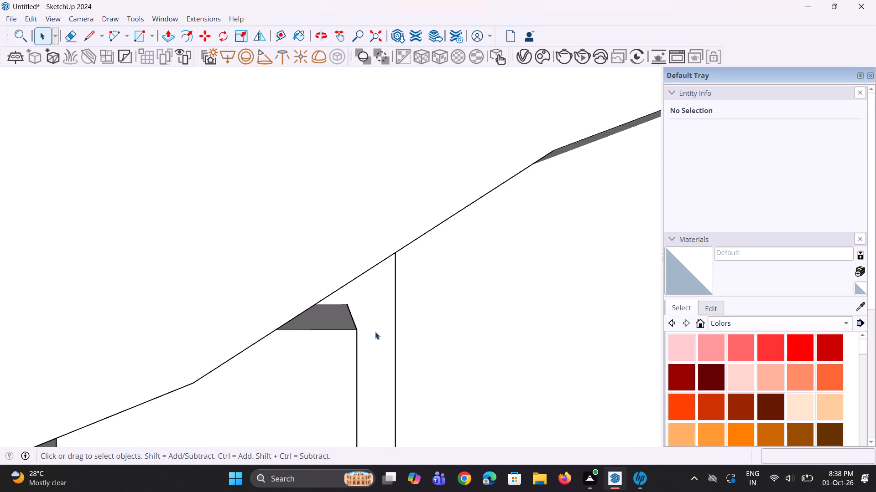
scroll(375, 332, "up", 2)
key("p")
left_click(322, 319)
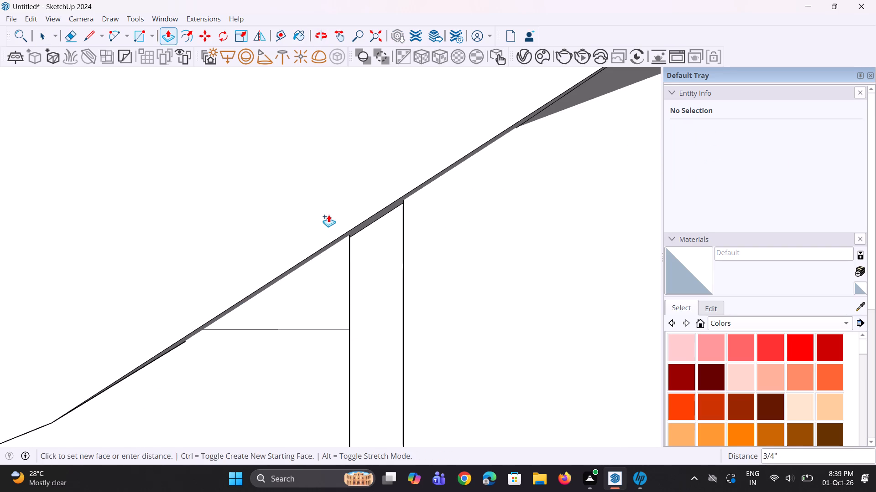
left_click(334, 195)
Erase the leftover seam edges on the front and side of the slat on the third hump's rise.
key("space")
key("s")
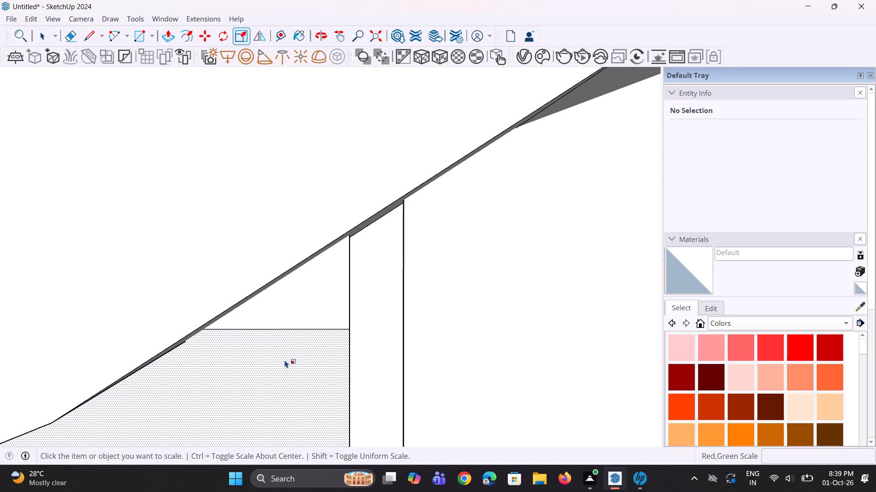
key("e")
left_click(301, 332)
left_click(302, 330)
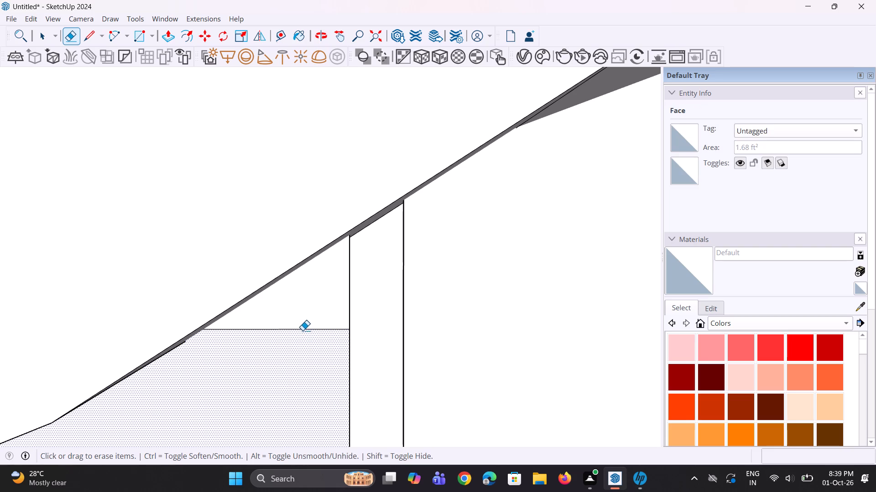
scroll(308, 344, "down", 4)
middle_click_drag(327, 349, 279, 355)
left_click(309, 332)
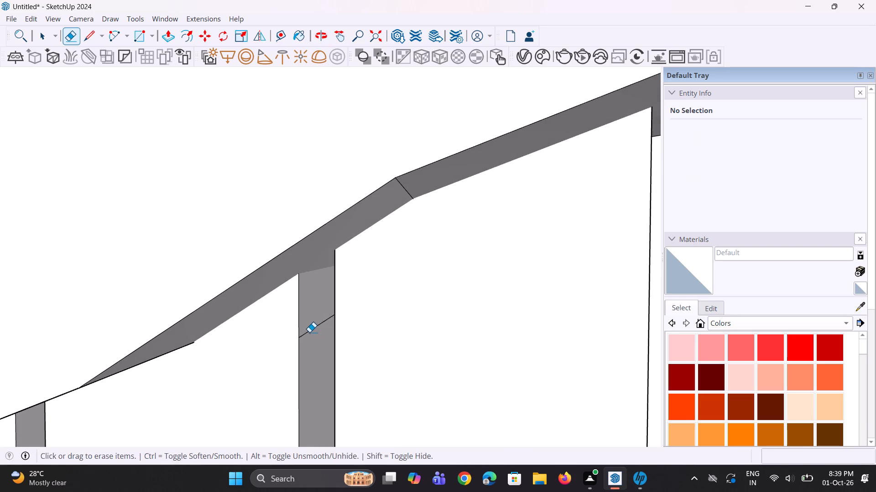
Examine the slats under the third hump and the last slat beside the recess's bulging side edge.
scroll(311, 330, "down", 20)
scroll(311, 330, "down", 1)
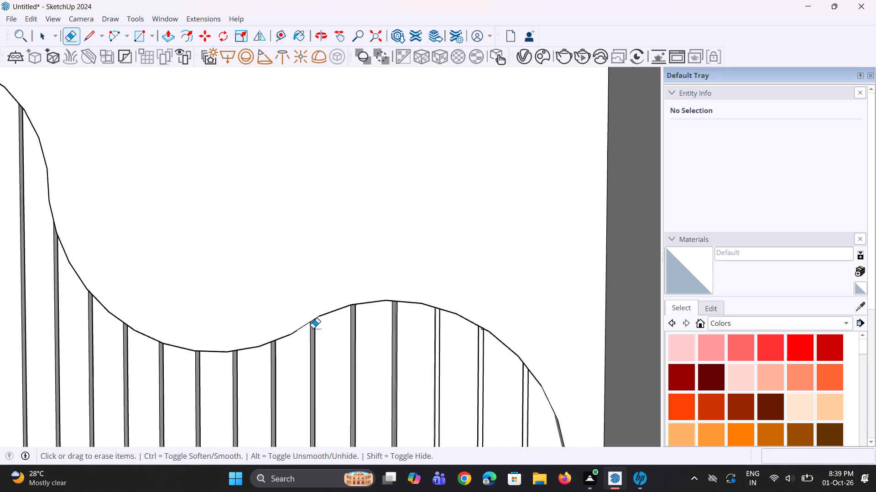
scroll(313, 328, "down", 11)
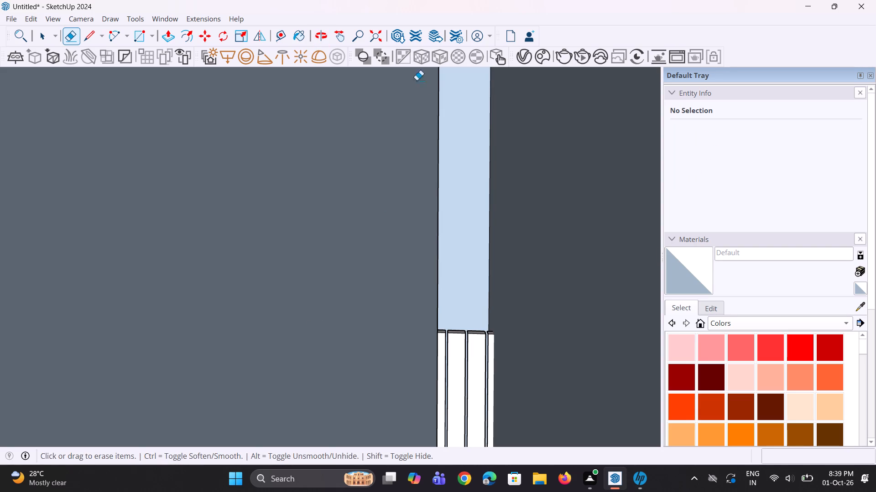
left_click_drag(378, 32, 378, 37)
scroll(618, 272, "up", 4)
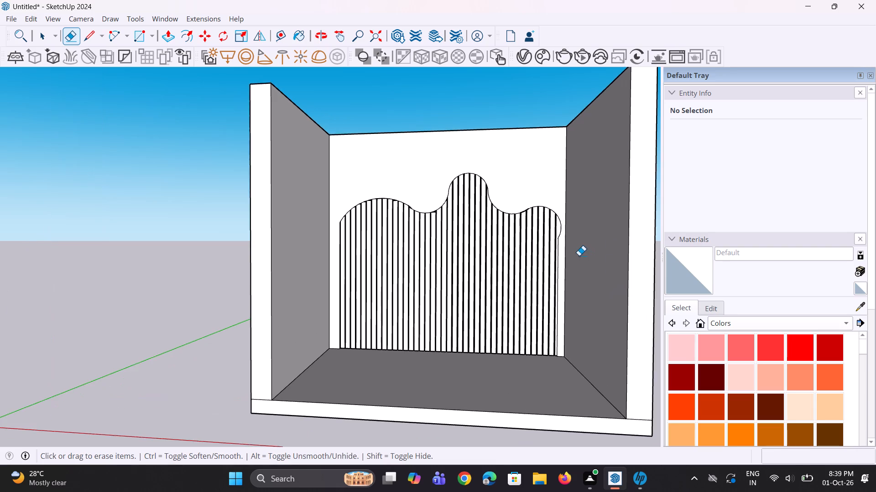
scroll(579, 256, "up", 10)
scroll(554, 198, "up", 3)
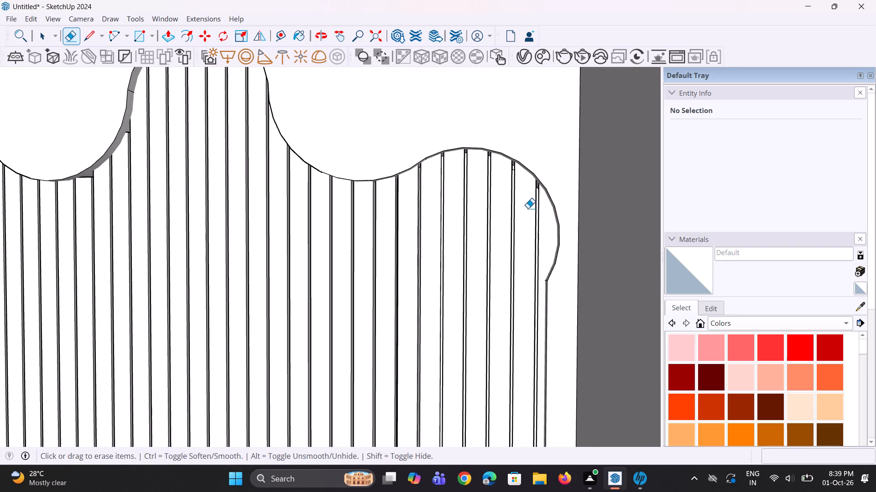
scroll(528, 205, "up", 7)
middle_click_drag(533, 195, 570, 200)
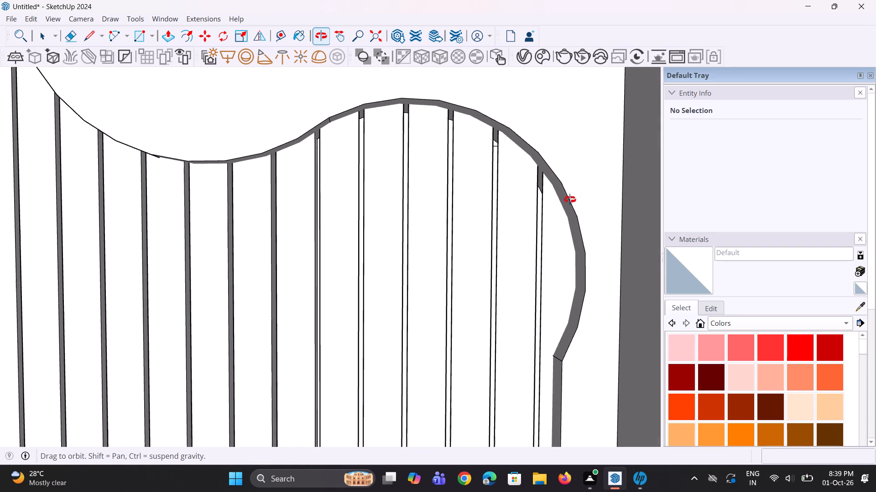
middle_click_drag(570, 200, 570, 200)
left_click(521, 233)
key("space")
key("space")
left_click(521, 233)
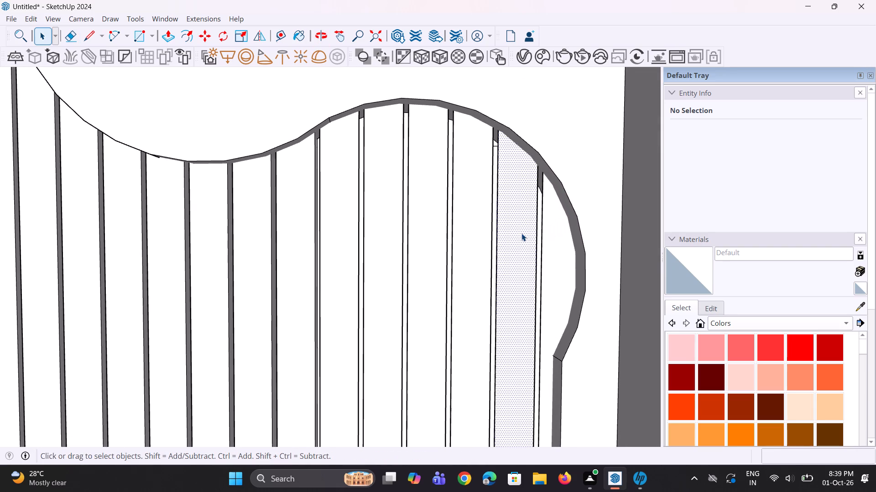
scroll(523, 220, "down", 11)
scroll(528, 229, "up", 4)
left_click(530, 223)
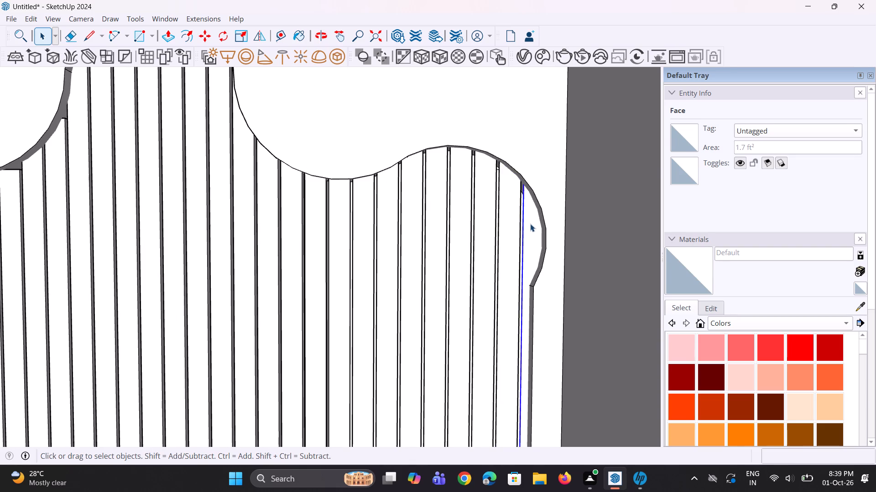
scroll(532, 229, "up", 15)
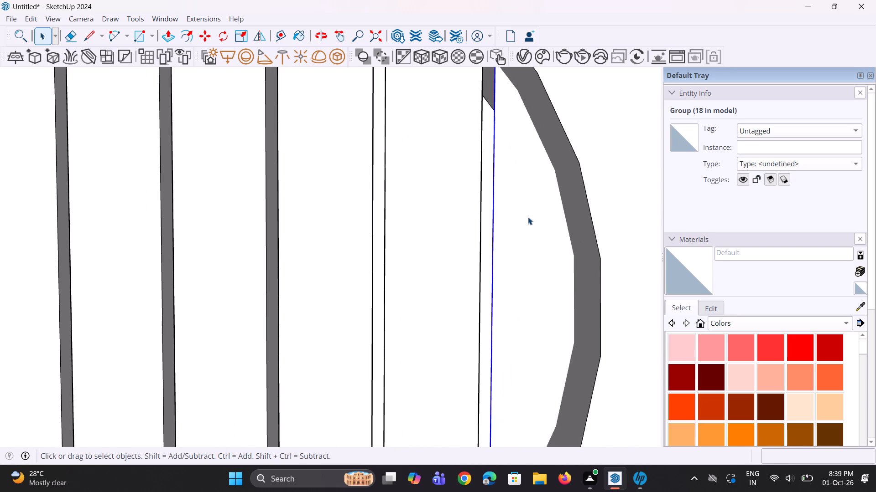
scroll(528, 217, "down", 20)
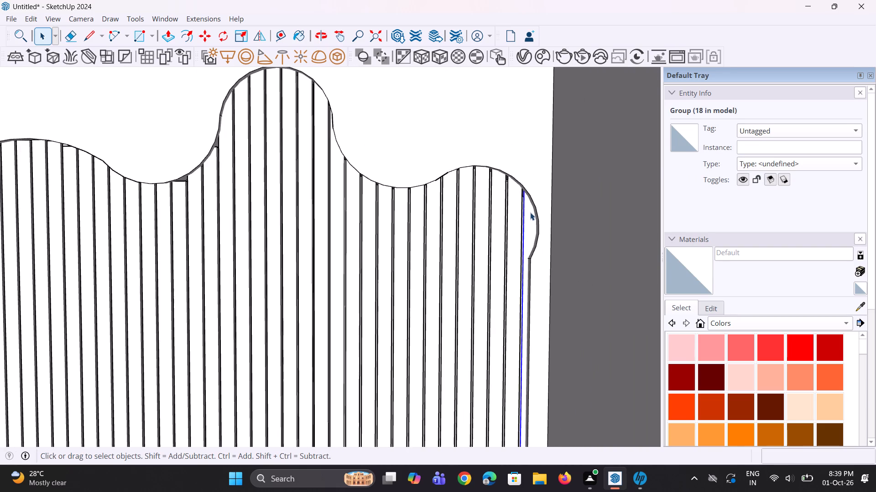
scroll(530, 212, "down", 16)
left_click(514, 95)
Delete the eight surplus slats standing outside the room beyond its side wall.
middle_click_drag(527, 214, 517, 229)
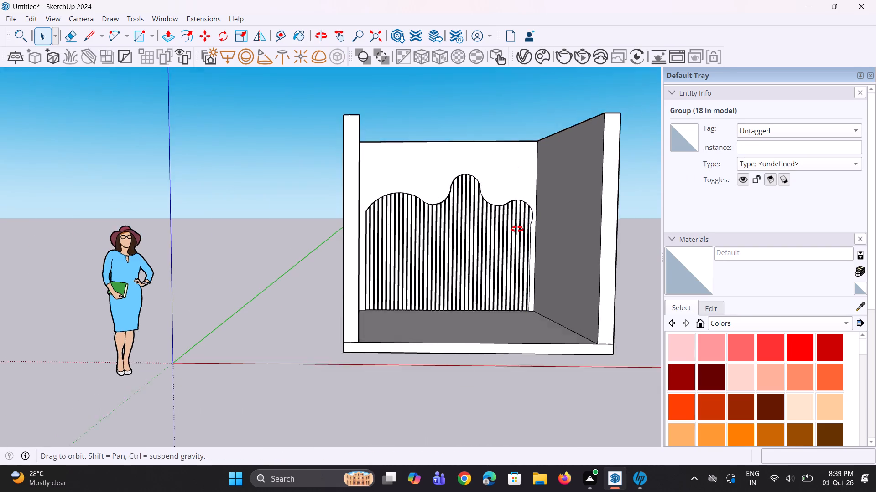
middle_click_drag(517, 229, 420, 277)
scroll(563, 257, "up", 3)
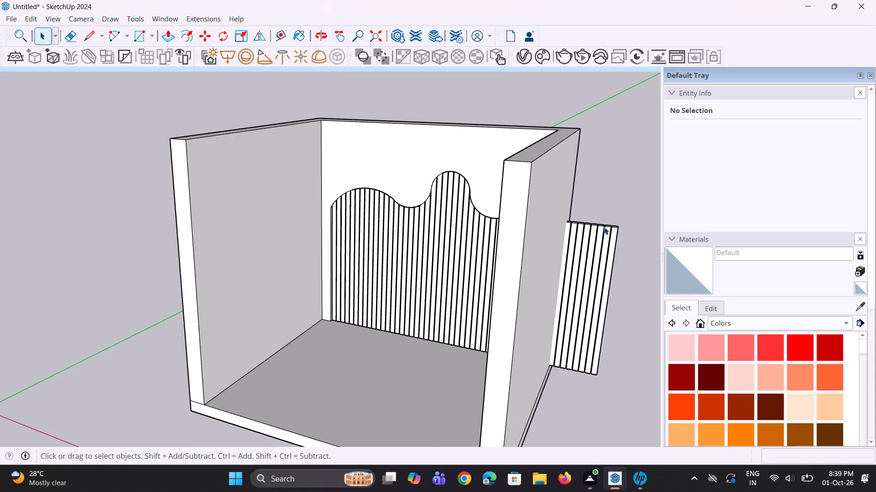
left_click(620, 229)
scroll(614, 235, "up", 4)
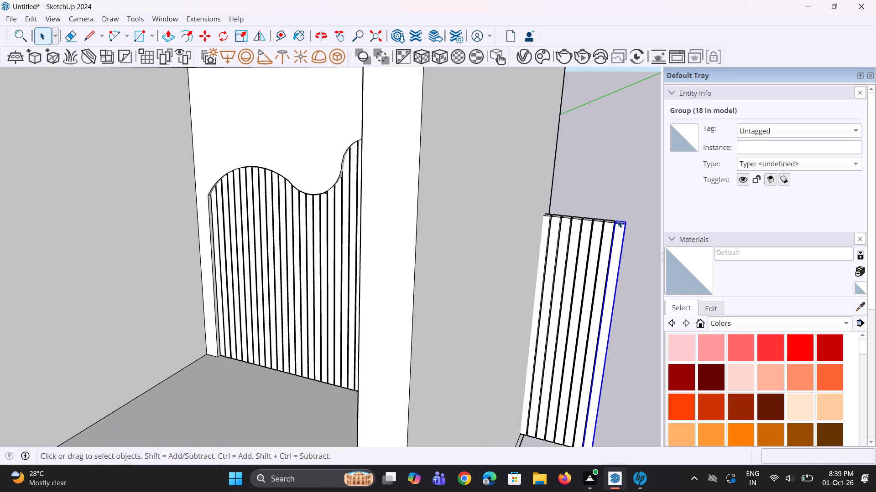
key("Delete")
left_click(609, 232)
key("Delete")
left_click(599, 232)
key("Delete")
left_click(588, 233)
key("Delete")
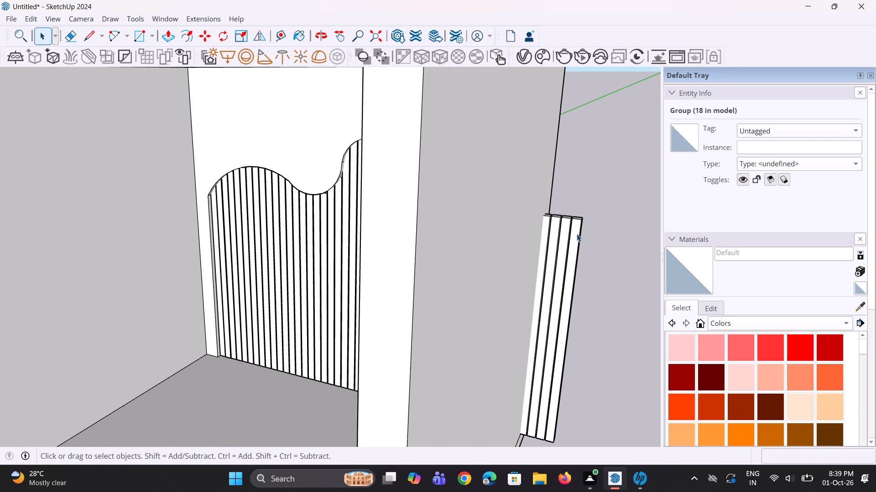
left_click(577, 234)
key("Delete")
left_click(567, 234)
key("Delete")
left_click(559, 235)
key("Delete")
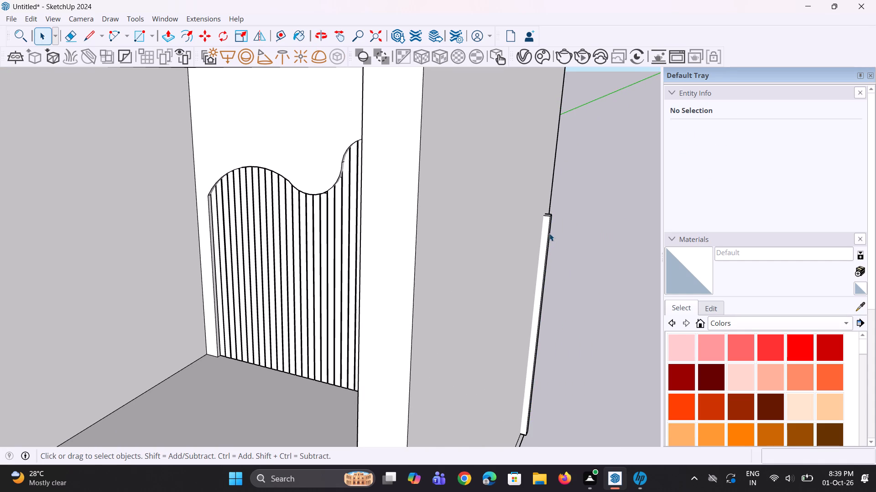
left_click(548, 231)
key("Delete")
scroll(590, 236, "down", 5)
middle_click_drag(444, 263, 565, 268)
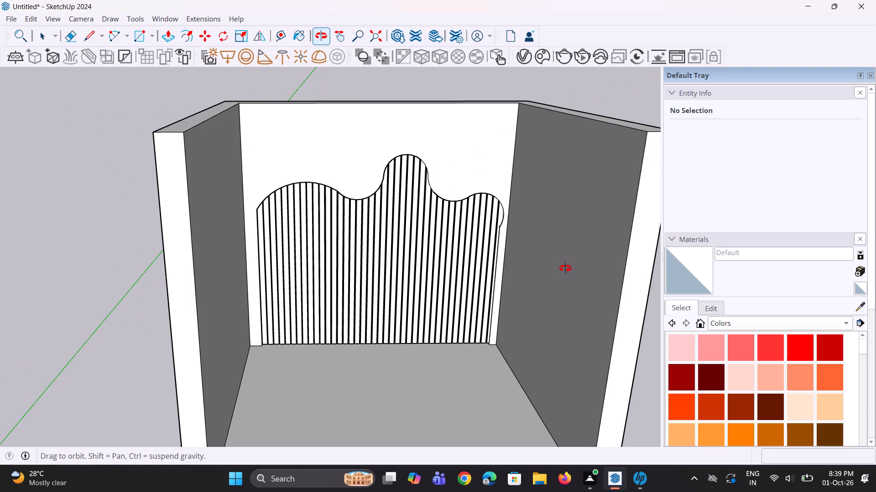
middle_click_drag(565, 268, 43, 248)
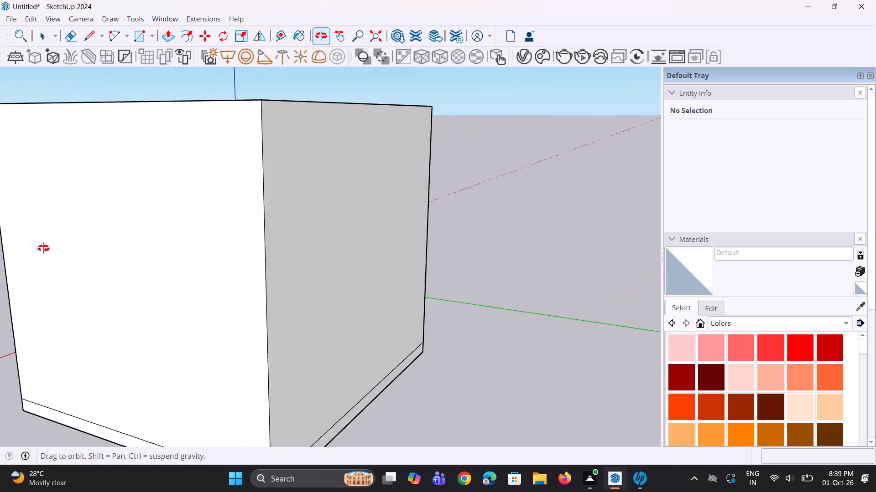
Push/pull the back wall's face around the wavy recess outward by about 2 5/8 inches.
middle_click_drag(43, 248, 551, 262)
scroll(503, 207, "up", 6)
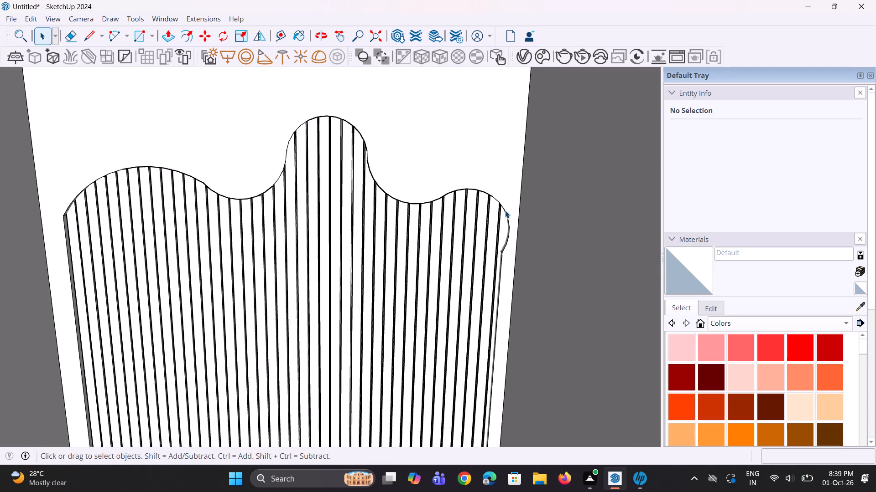
scroll(505, 210, "up", 1)
scroll(545, 204, "down", 4)
scroll(531, 249, "up", 4)
scroll(515, 243, "down", 8)
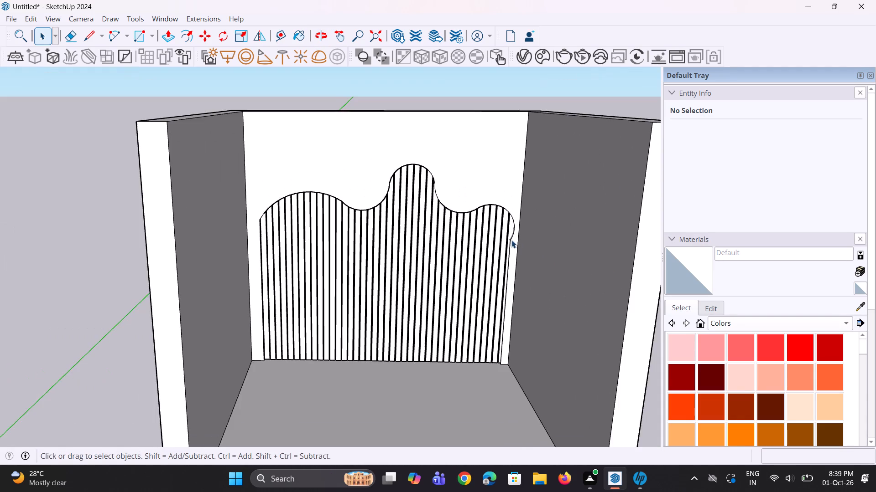
middle_click_drag(484, 247, 468, 266)
scroll(373, 279, "up", 2)
middle_click_drag(409, 222, 313, 255)
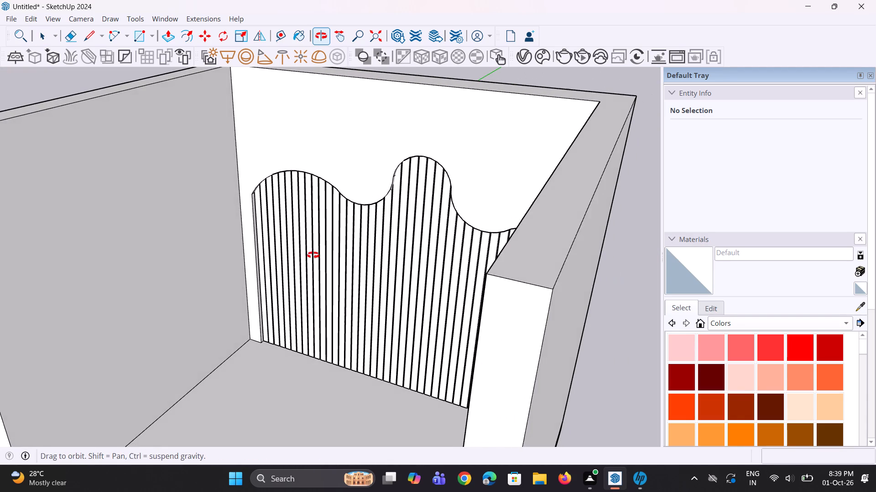
middle_click_drag(313, 255, 315, 255)
key("p")
left_click(356, 173)
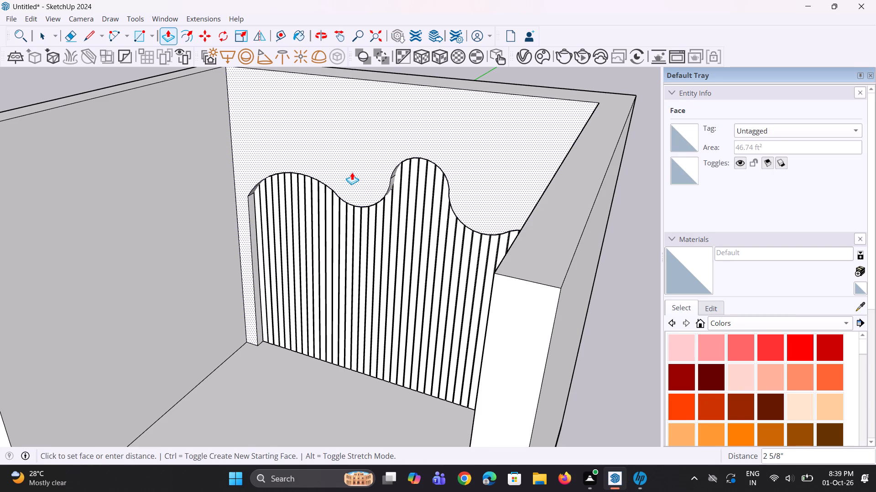
left_click(352, 172)
middle_click_drag(323, 256, 488, 254)
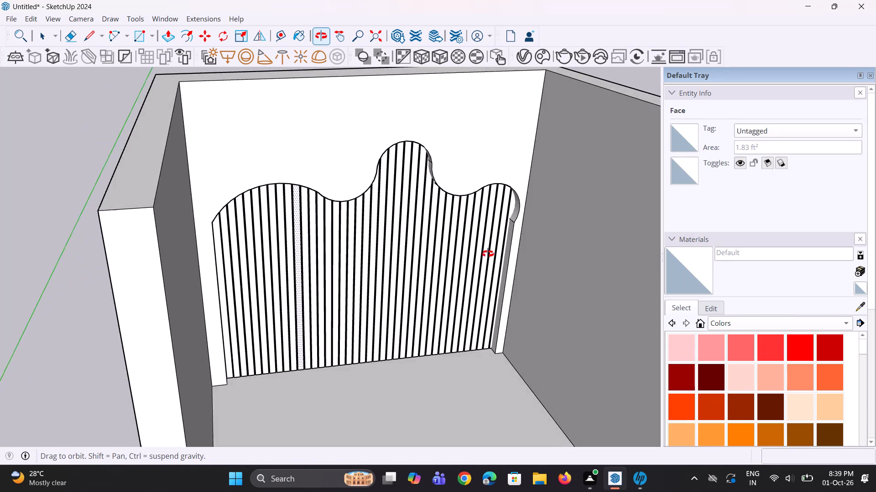
middle_click_drag(488, 254, 439, 205)
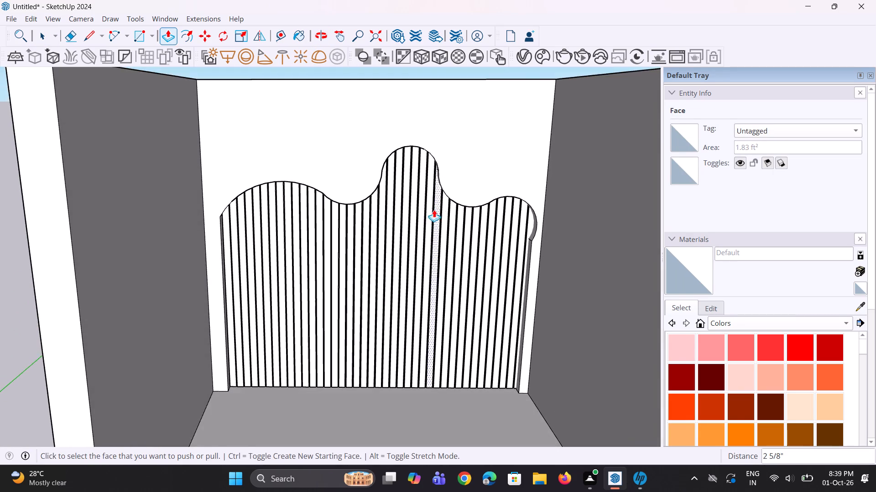
scroll(425, 229, "down", 4)
key("space")
key("space")
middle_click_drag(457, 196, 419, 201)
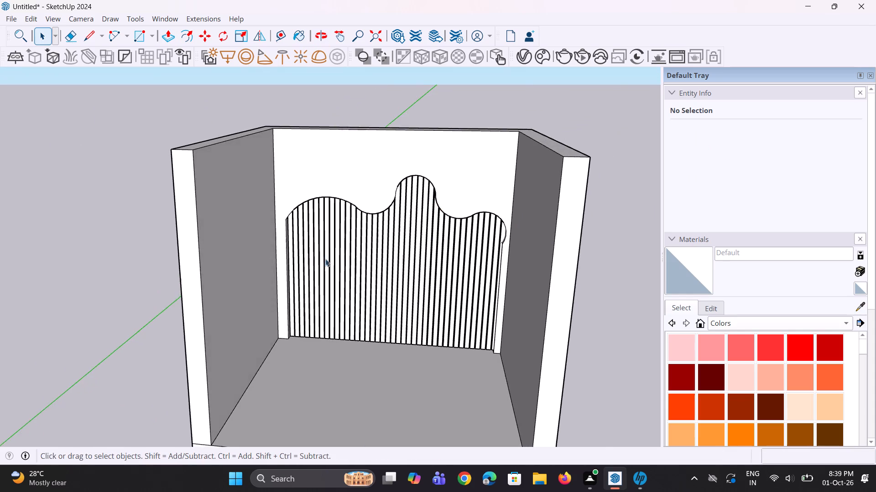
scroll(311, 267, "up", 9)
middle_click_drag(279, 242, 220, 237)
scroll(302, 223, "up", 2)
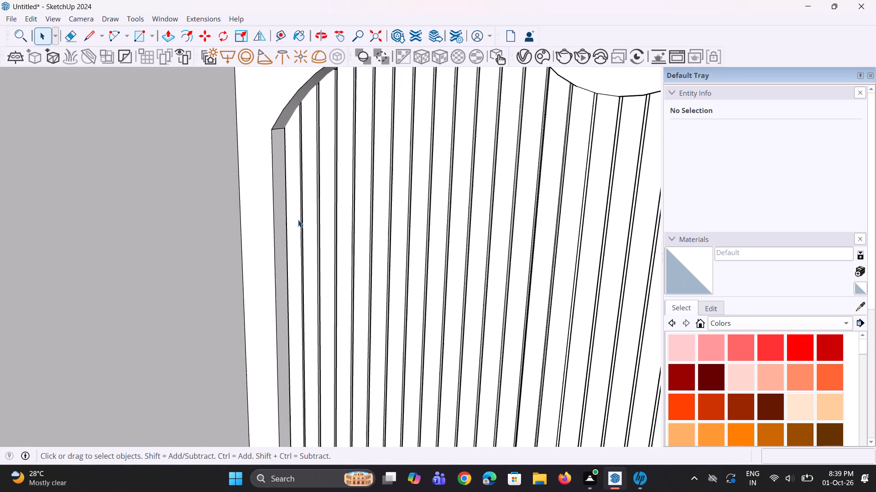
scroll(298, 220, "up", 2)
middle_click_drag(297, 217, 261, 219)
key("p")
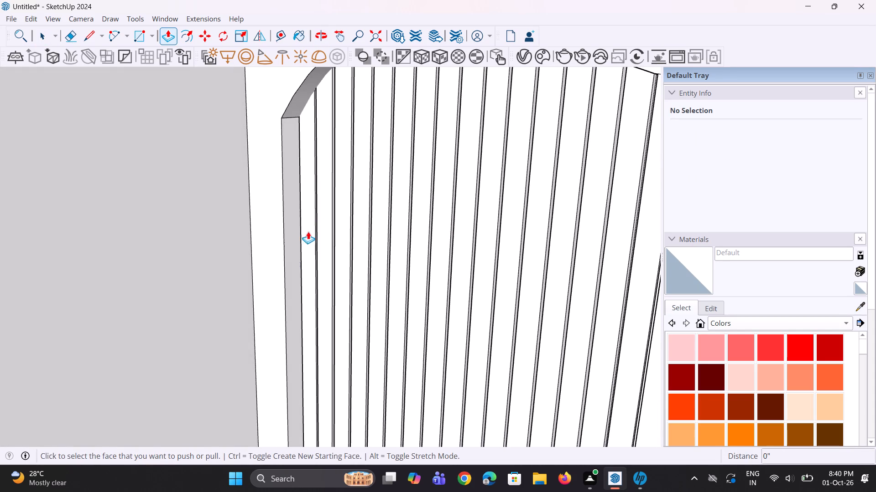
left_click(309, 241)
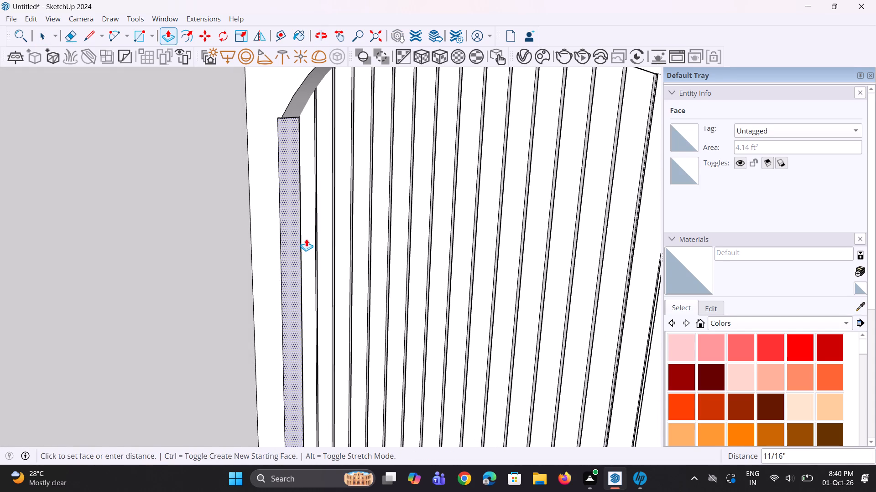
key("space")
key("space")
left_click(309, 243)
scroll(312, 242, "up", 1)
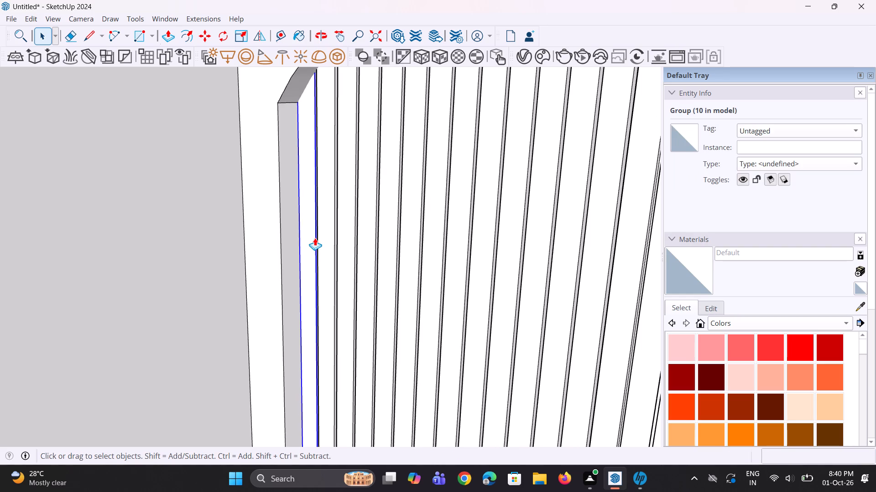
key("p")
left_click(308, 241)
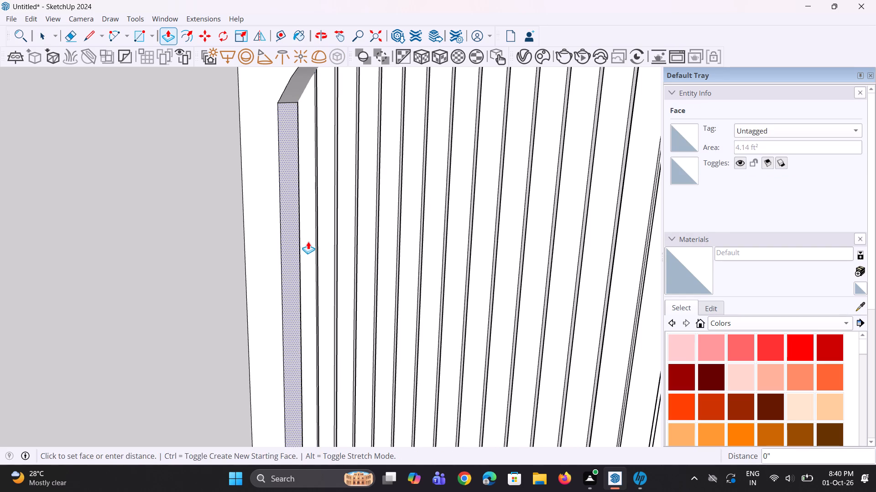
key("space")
Explode the first slat's group beside the recess's straight side edge and push/pull its front face out 1 inch.
left_click(308, 241)
right_click(308, 241)
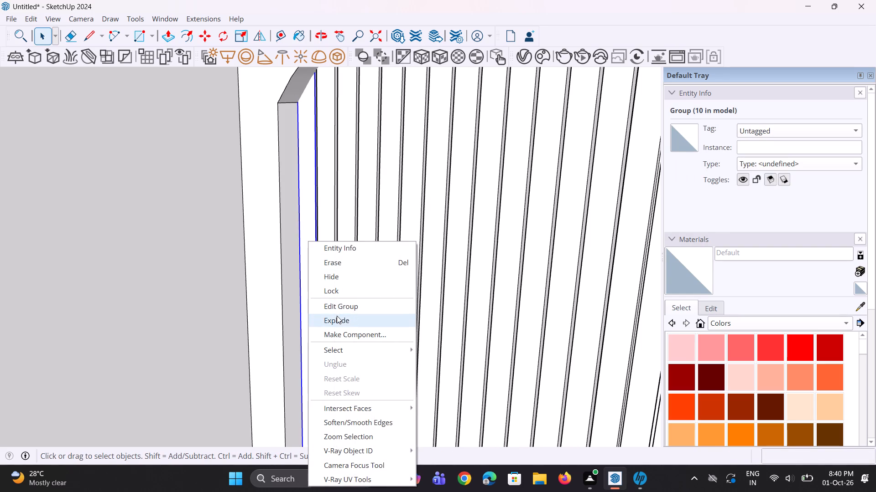
left_click(337, 316)
key("p")
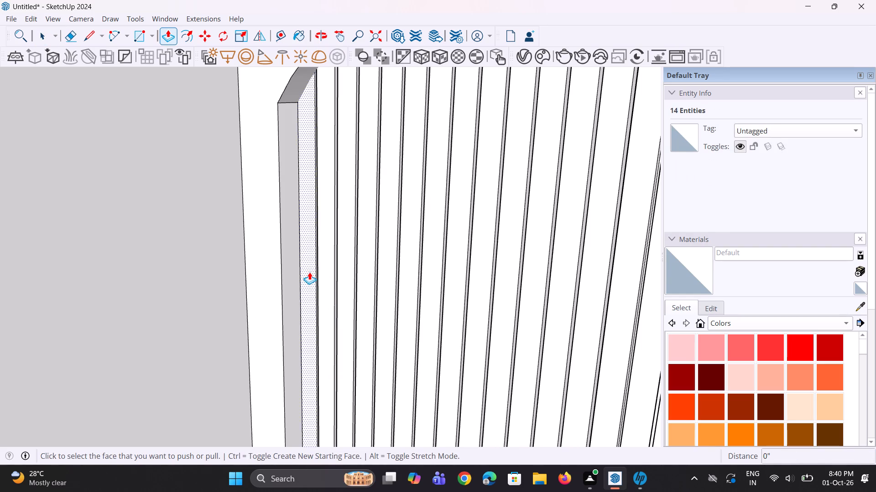
left_click(309, 272)
left_click(305, 272)
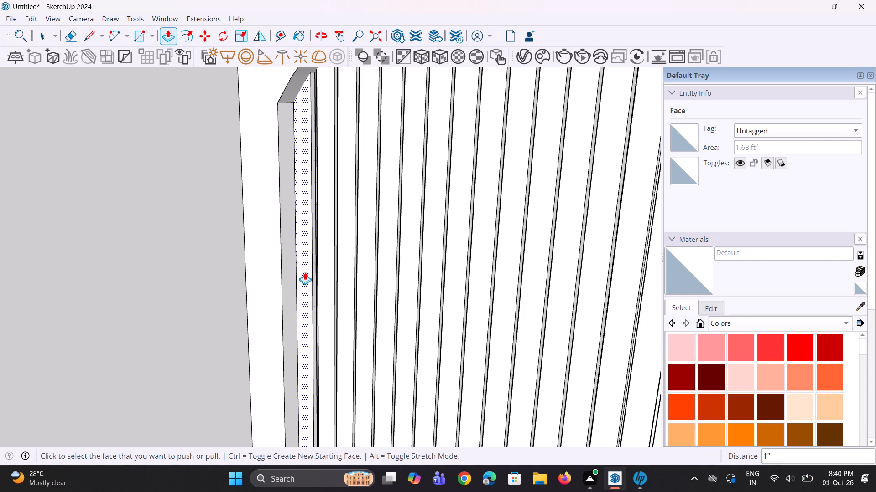
Explode the second slat's group and push/pull its front face out 7/8 inch.
left_click(328, 270)
key("space")
left_click(328, 270)
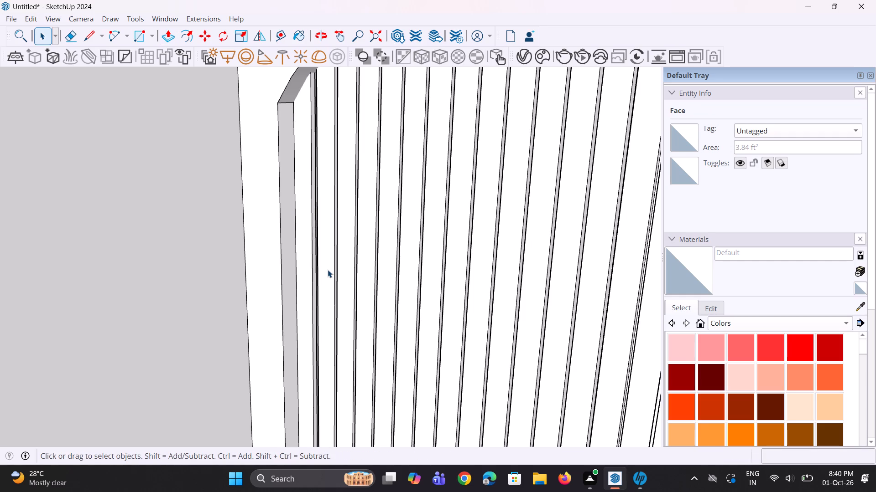
right_click(330, 228)
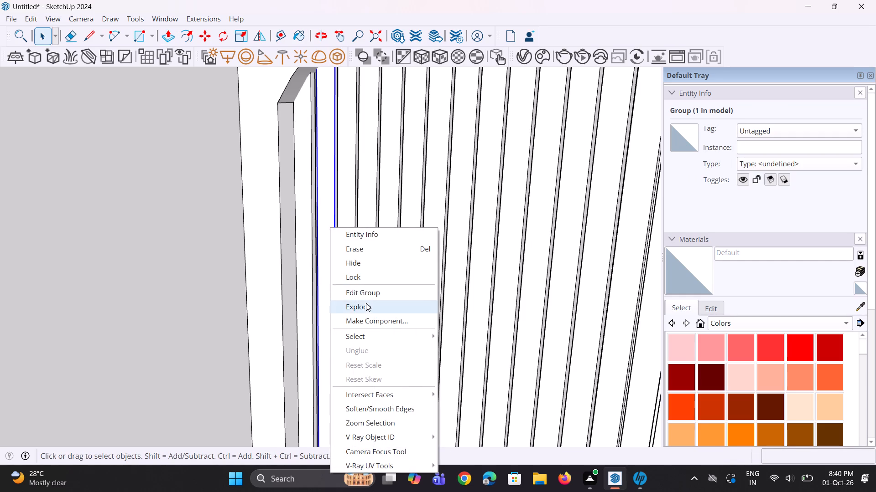
left_click(366, 304)
scroll(365, 302, "up", 2)
key("p")
left_click(322, 301)
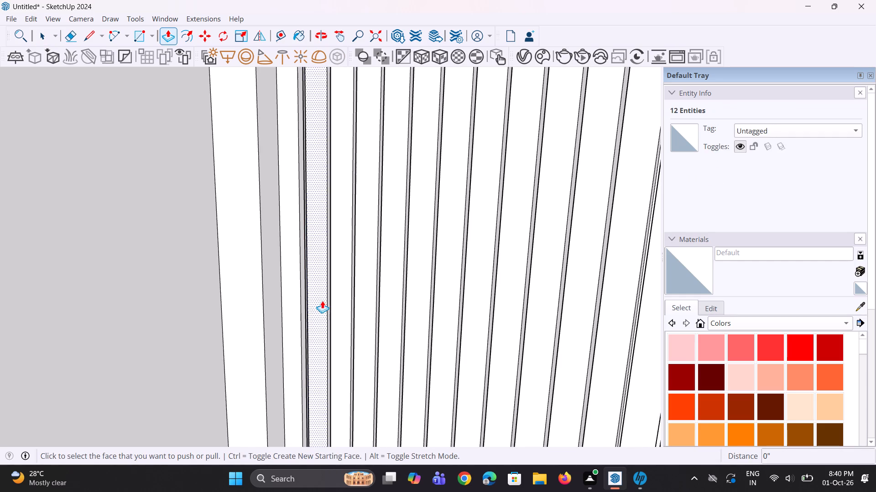
left_click(288, 247)
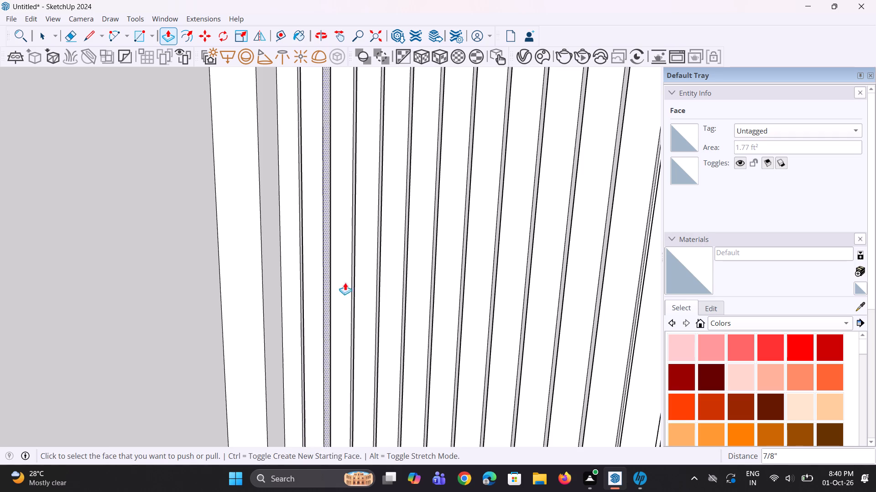
Repeat the 7/8 inch push/pull on the front faces of the third to sixth slats.
double_click(345, 286)
double_click(366, 290)
double_click(386, 298)
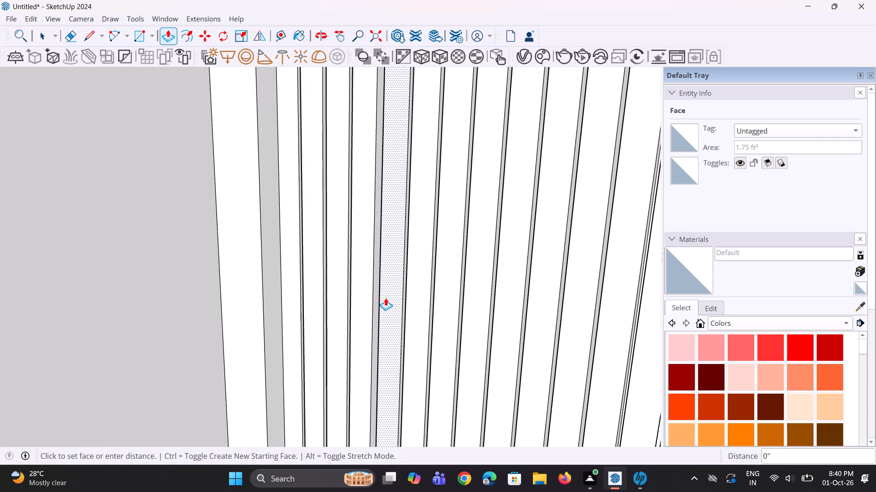
double_click(414, 296)
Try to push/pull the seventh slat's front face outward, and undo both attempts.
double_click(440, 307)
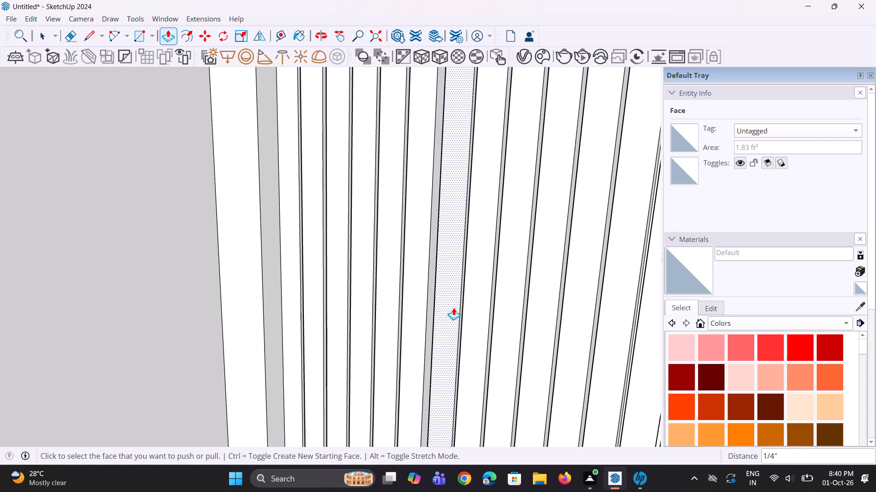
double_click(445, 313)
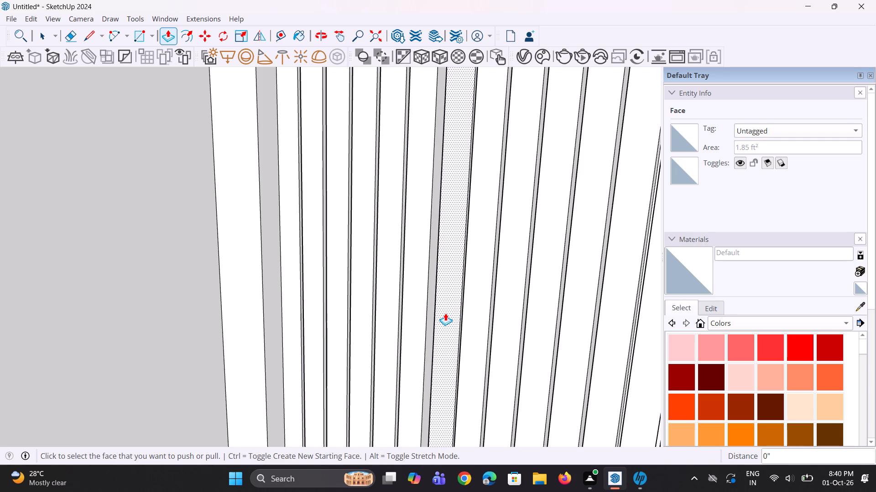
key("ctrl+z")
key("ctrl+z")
Push/pull the seventh slat's front face out 7/8 inch, and repeat the pull on the next four slats.
left_click(445, 313)
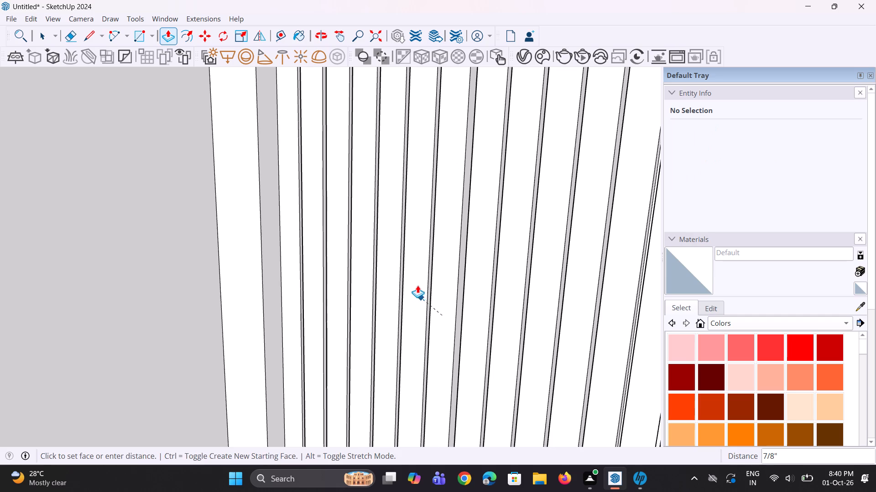
left_click(415, 277)
double_click(482, 305)
double_click(507, 323)
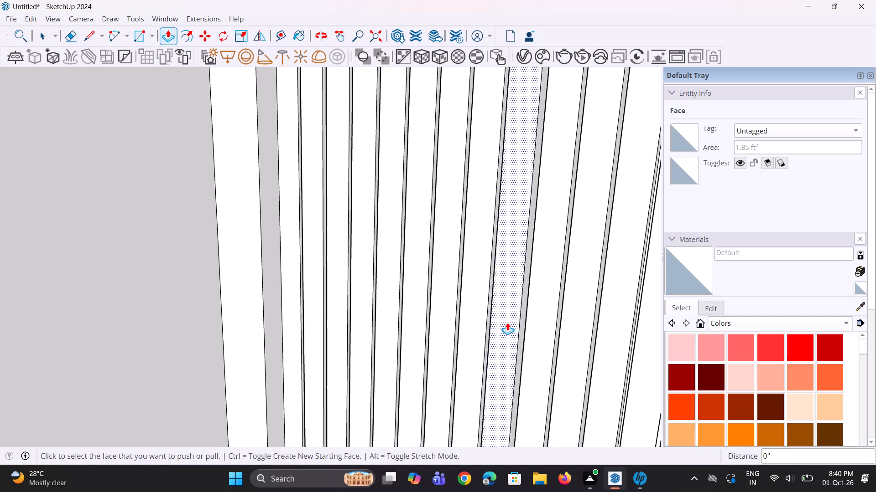
double_click(538, 323)
scroll(454, 315, "down", 3)
double_click(549, 313)
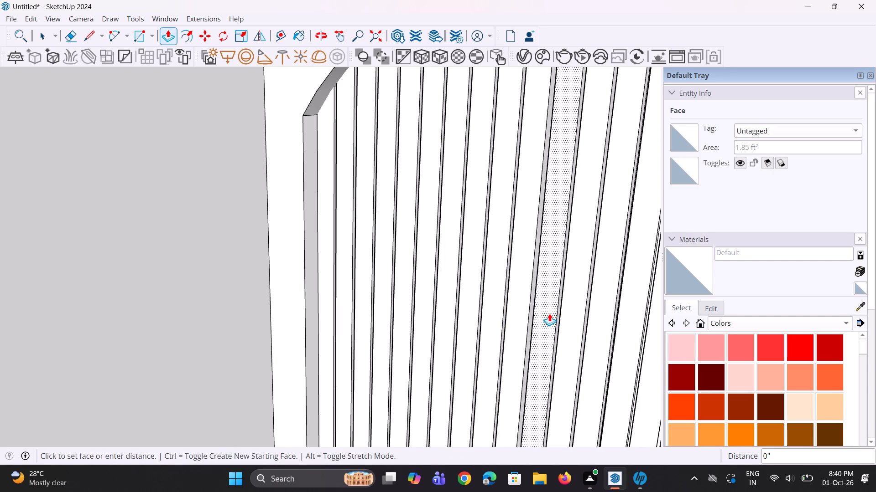
Push/pull the twelfth slat's front face out flush with its neighbour, and repeat the pull on the next three slats.
left_click(571, 328)
left_click(579, 330)
left_click(570, 332)
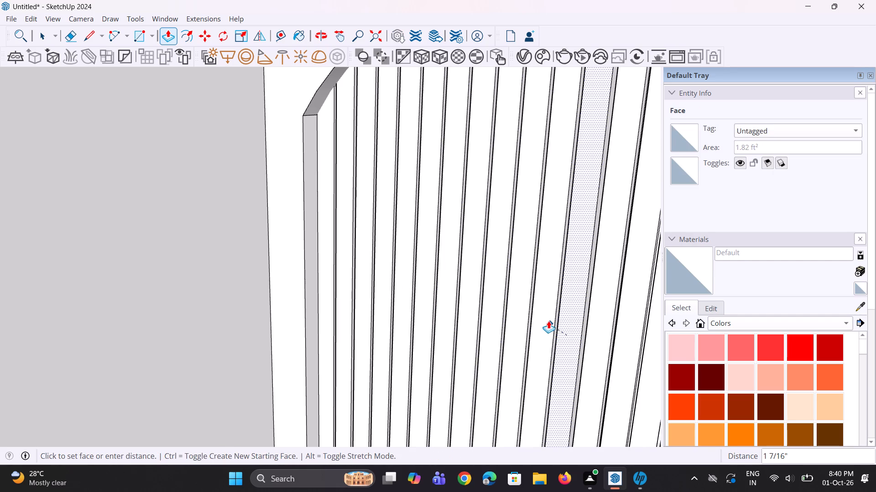
left_click(546, 317)
double_click(600, 338)
double_click(620, 347)
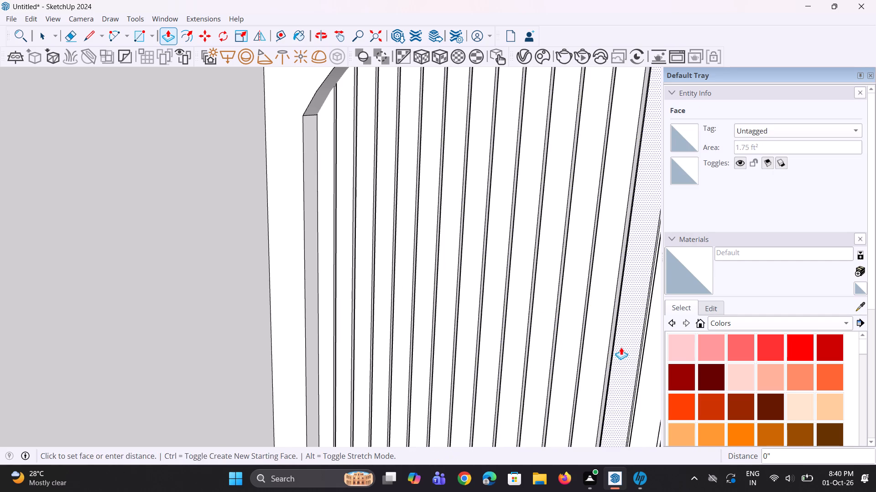
scroll(499, 335, "down", 6)
scroll(593, 328, "up", 2)
double_click(589, 328)
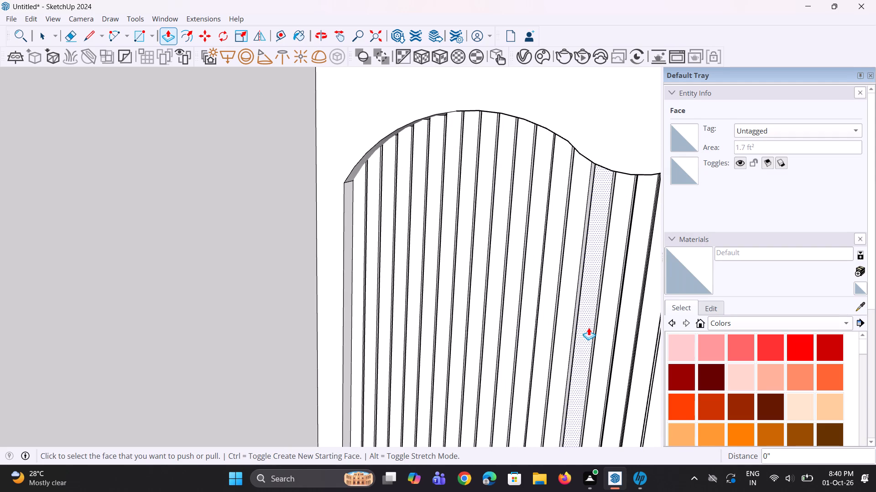
Explode the grouped sixteenth slat in the first dip of the wavy edge.
double_click(600, 338)
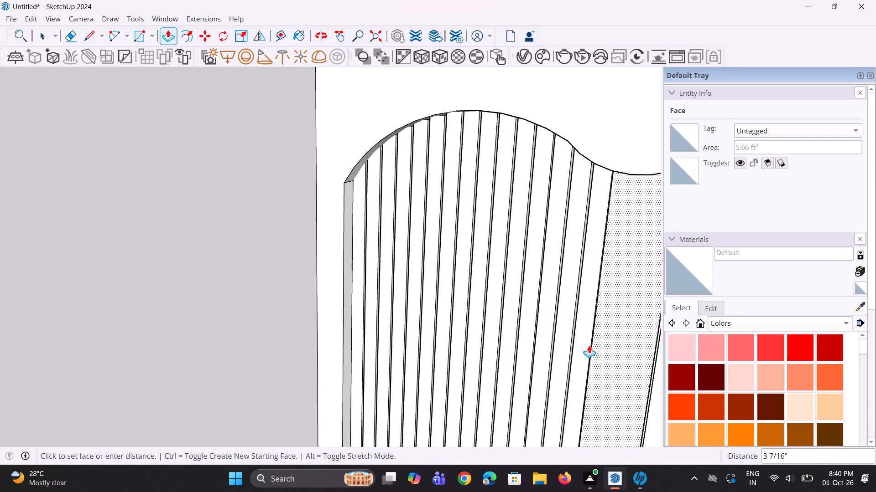
key("Escape")
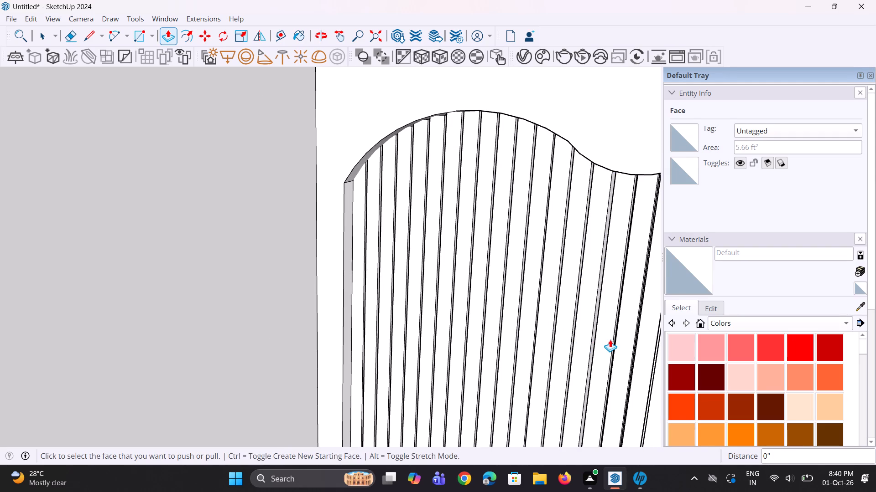
key("space")
left_click(609, 332)
right_click(609, 332)
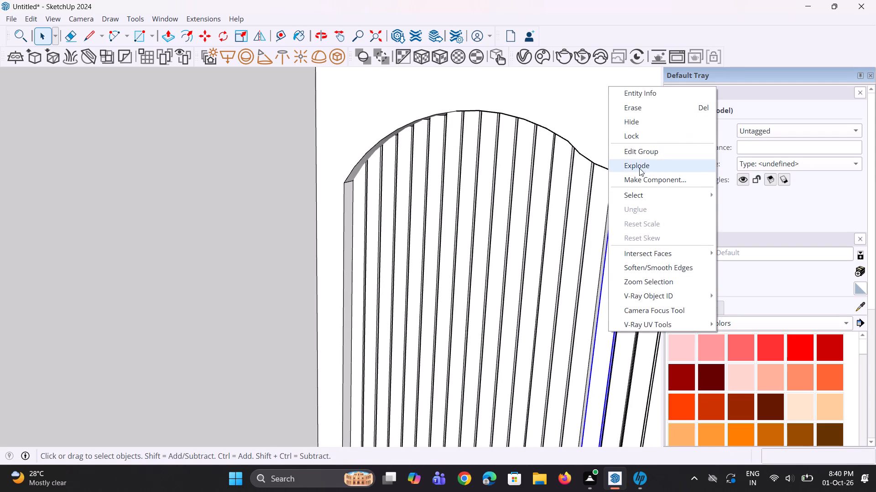
left_click(639, 168)
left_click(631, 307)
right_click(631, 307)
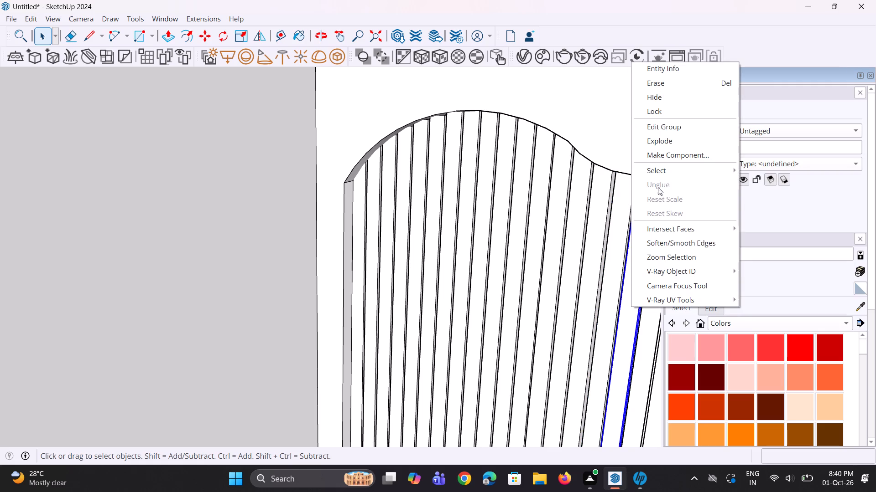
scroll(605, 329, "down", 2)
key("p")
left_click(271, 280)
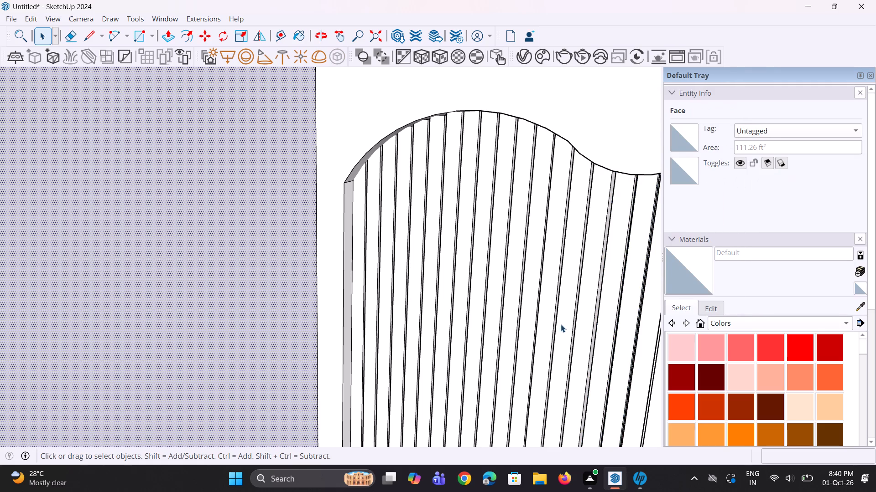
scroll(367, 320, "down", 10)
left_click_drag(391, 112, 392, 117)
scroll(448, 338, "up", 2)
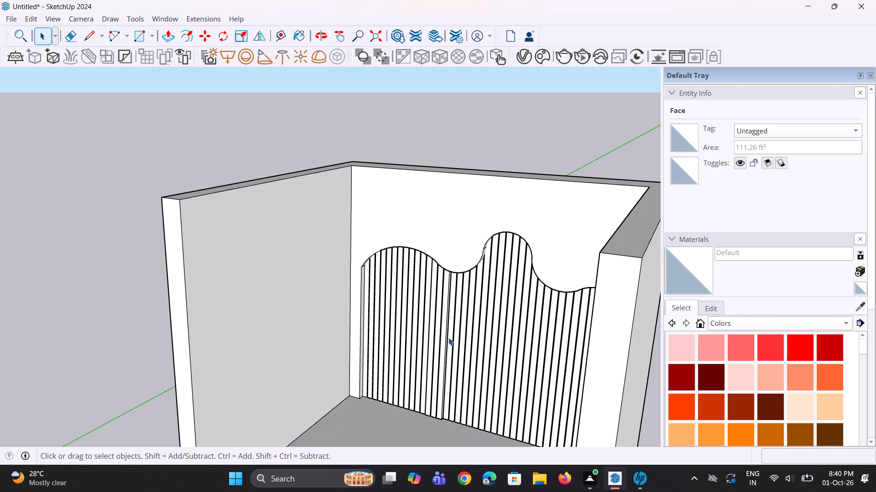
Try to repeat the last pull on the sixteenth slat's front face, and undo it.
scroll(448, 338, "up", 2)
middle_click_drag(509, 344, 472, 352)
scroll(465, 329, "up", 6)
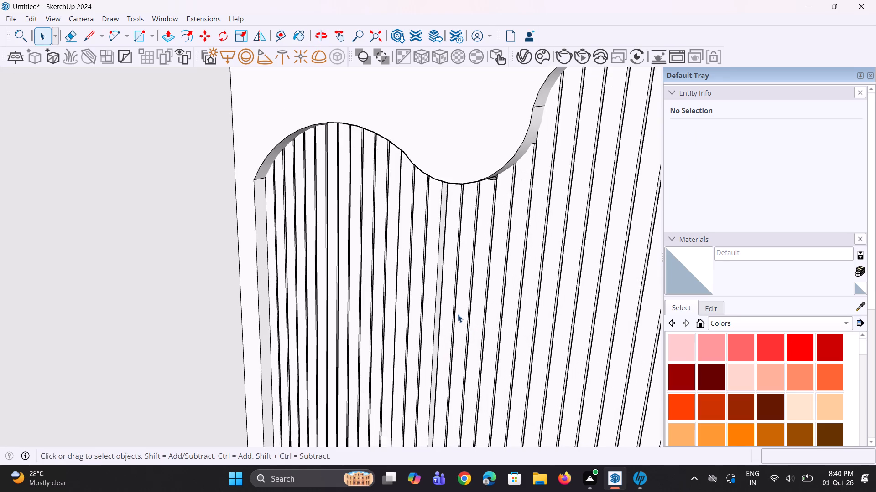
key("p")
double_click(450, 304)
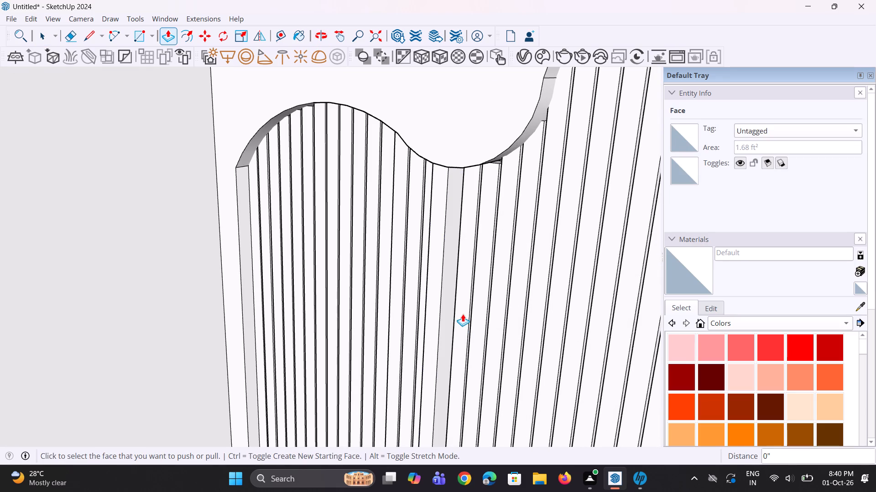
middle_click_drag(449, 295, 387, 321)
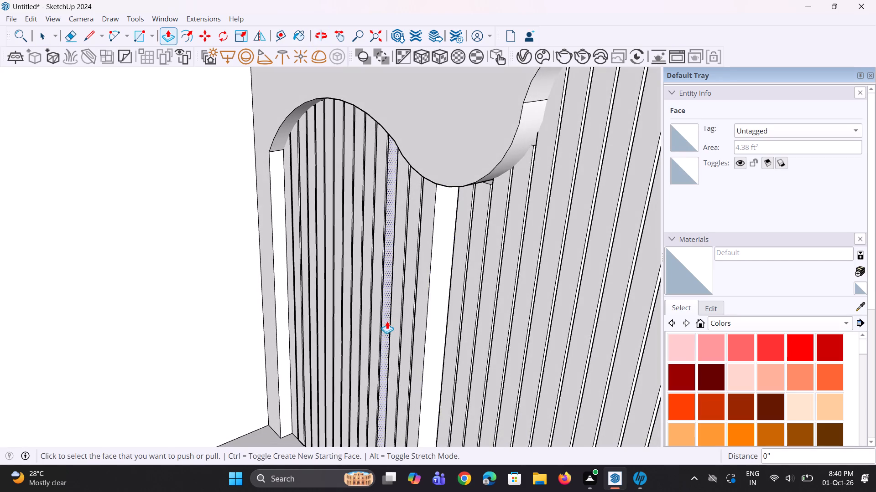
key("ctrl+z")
Push/pull the sixteenth slat's front face out 1 7/16 inch, flush with its neighbour.
left_click(438, 313)
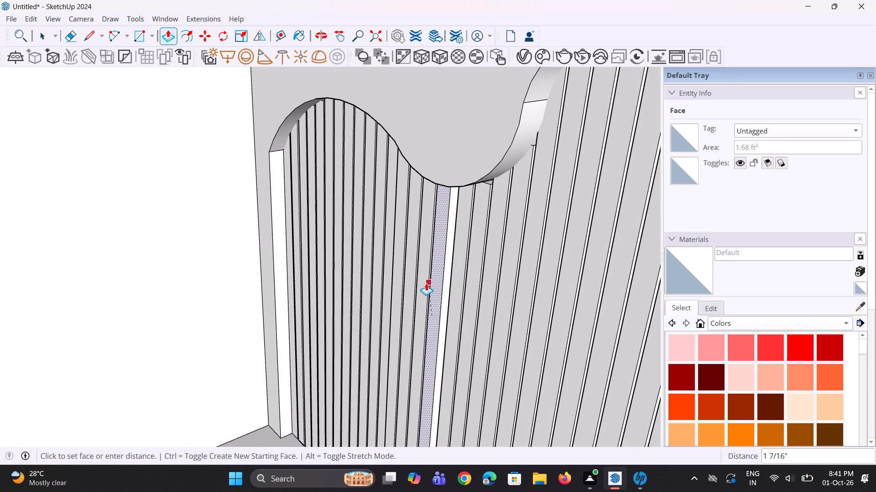
left_click(422, 280)
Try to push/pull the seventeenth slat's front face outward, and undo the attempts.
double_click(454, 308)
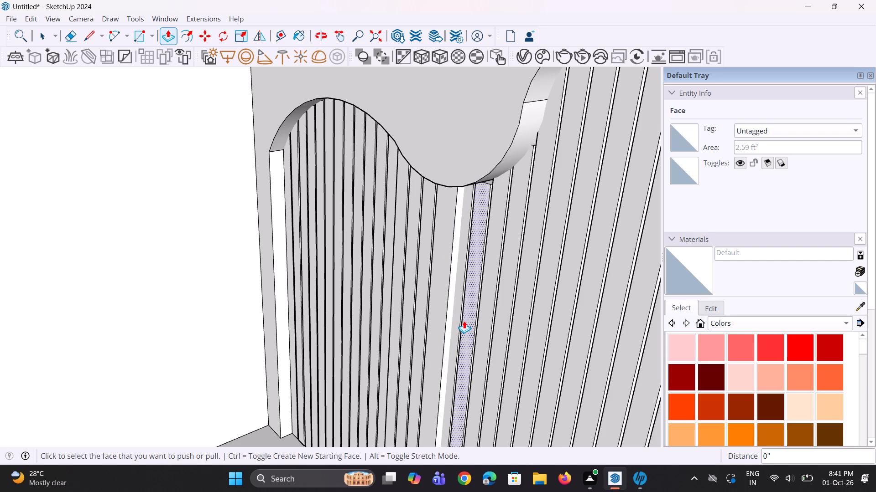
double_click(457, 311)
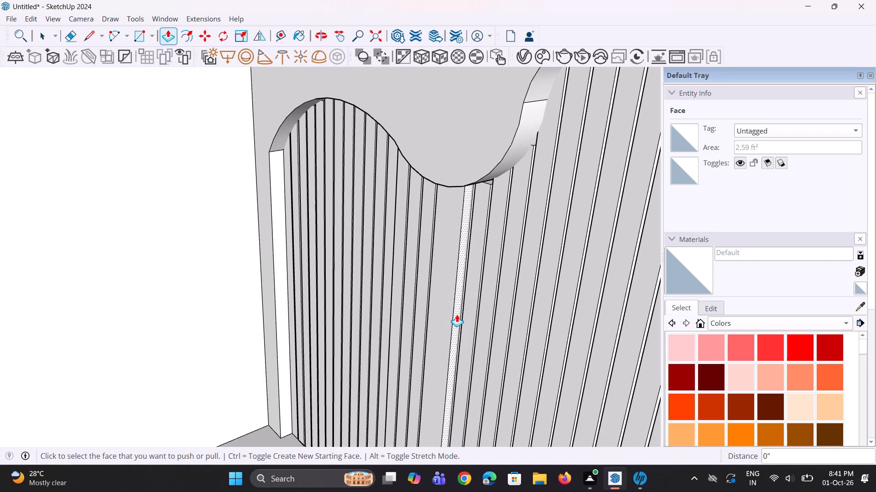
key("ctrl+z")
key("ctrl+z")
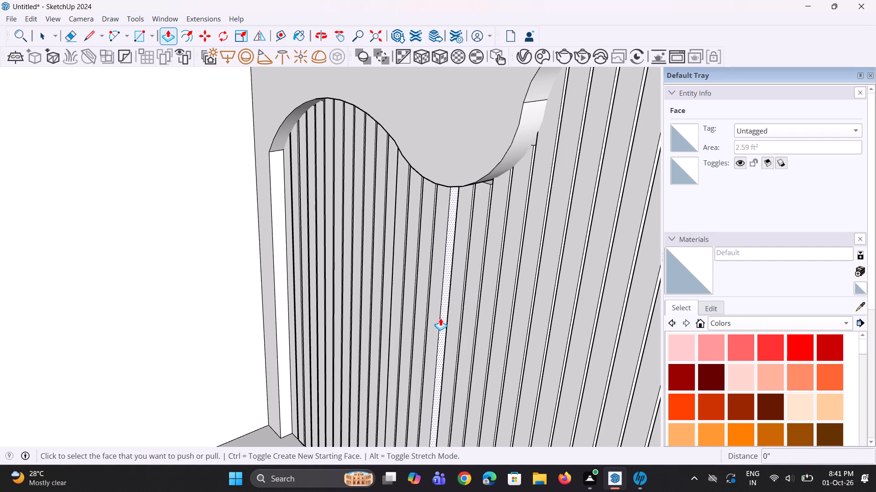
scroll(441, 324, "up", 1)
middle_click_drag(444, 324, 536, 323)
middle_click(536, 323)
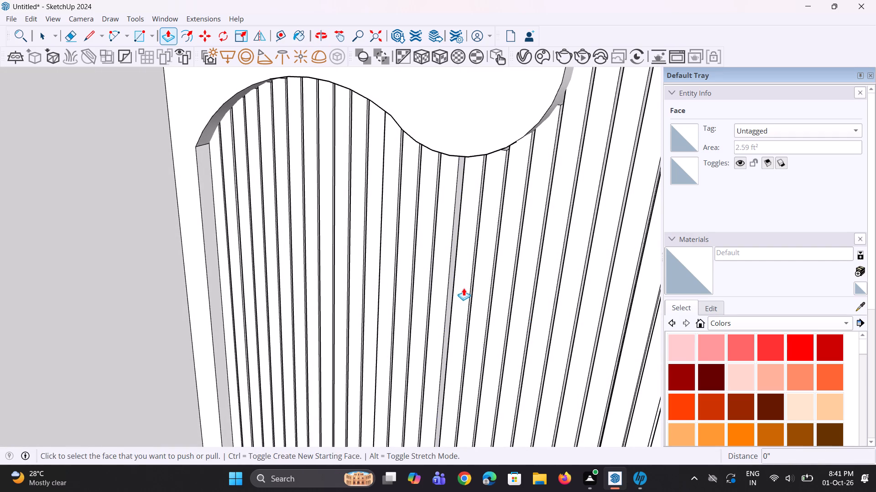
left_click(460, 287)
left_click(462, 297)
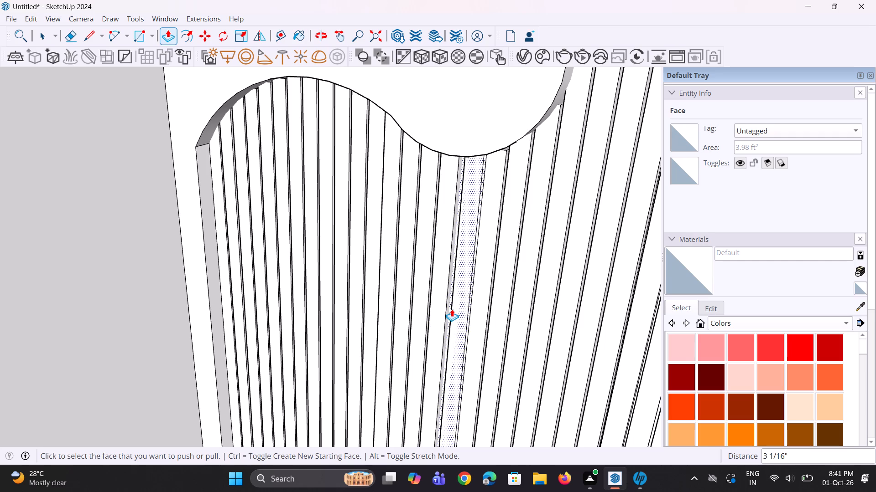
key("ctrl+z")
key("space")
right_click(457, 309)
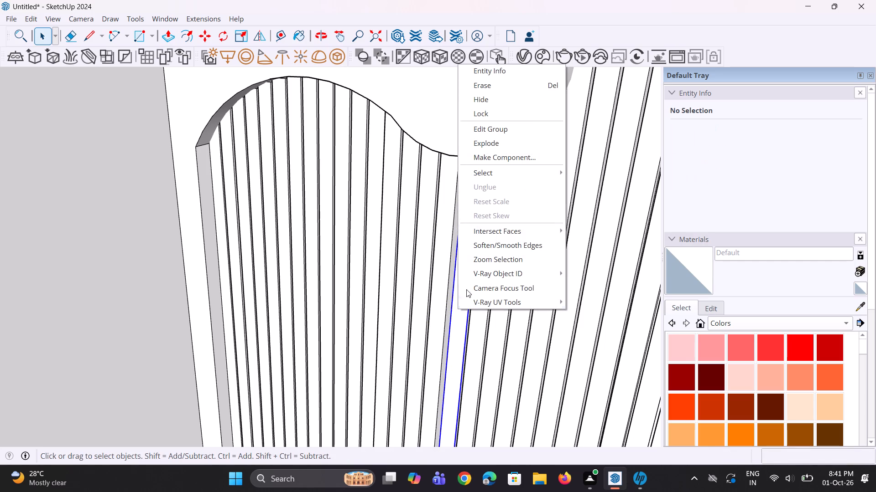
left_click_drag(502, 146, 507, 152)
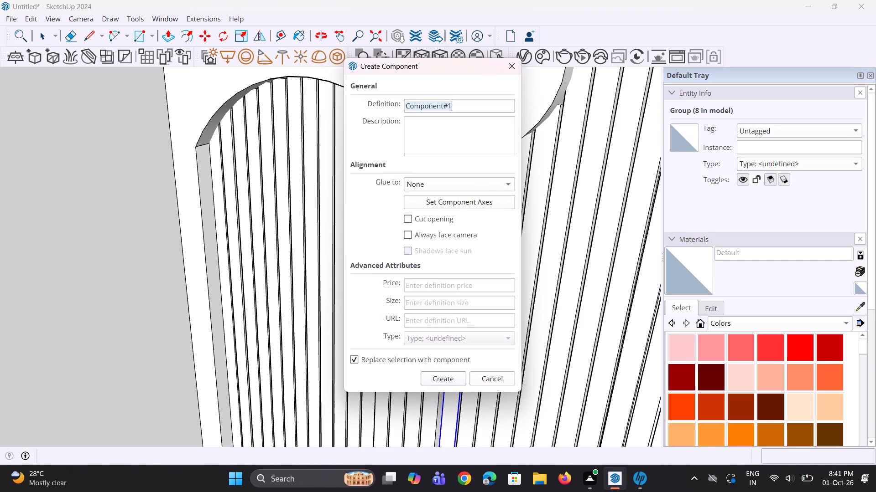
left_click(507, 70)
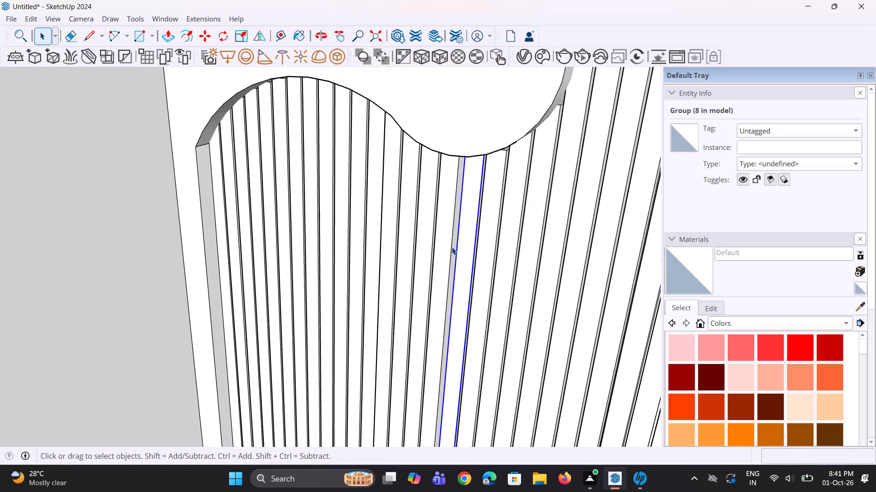
Explode the grouped seventeenth slat in the first dip of the wavy edge.
right_click(464, 254)
left_click(499, 91)
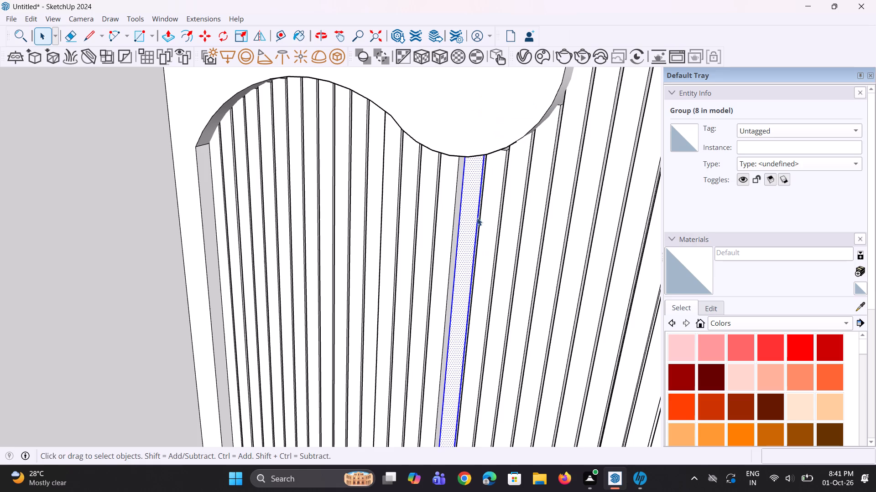
Push/pull the seventeenth slat's front face out 1 7/16 inch, and repeat the pull on the next three slats.
middle_click_drag(485, 299, 467, 308)
middle_click(467, 307)
key("p")
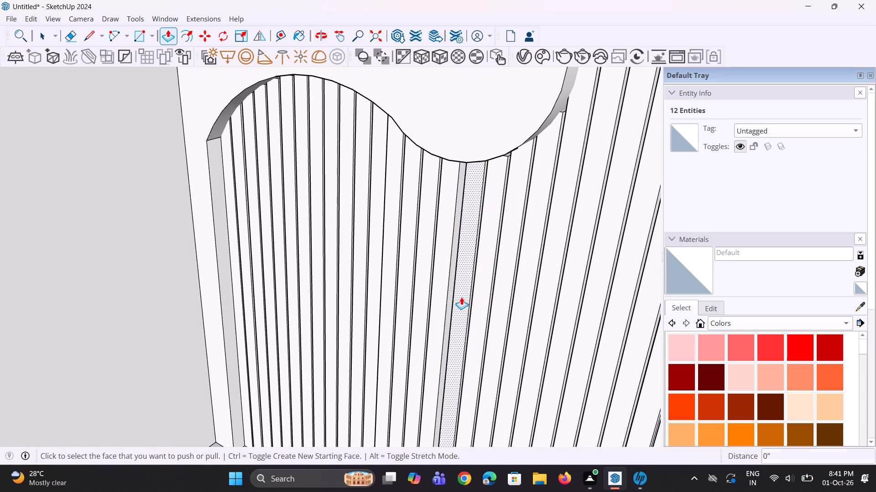
left_click(461, 297)
left_click(443, 277)
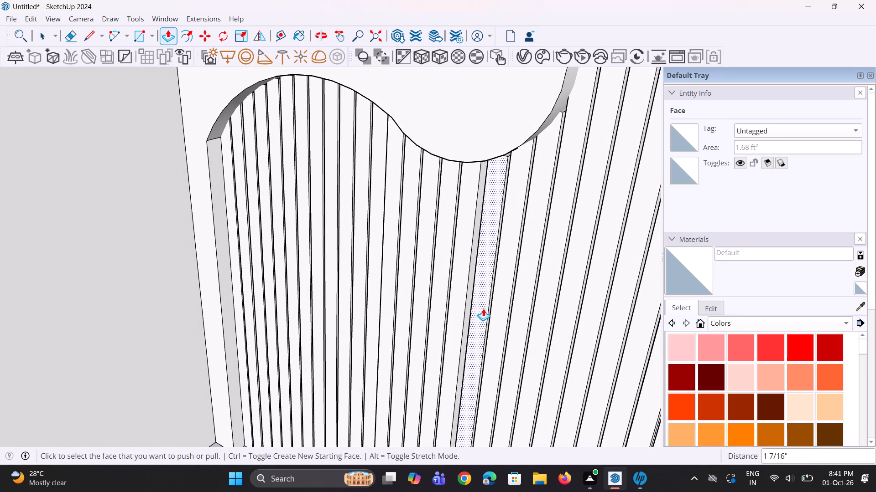
double_click(483, 308)
double_click(501, 314)
double_click(515, 324)
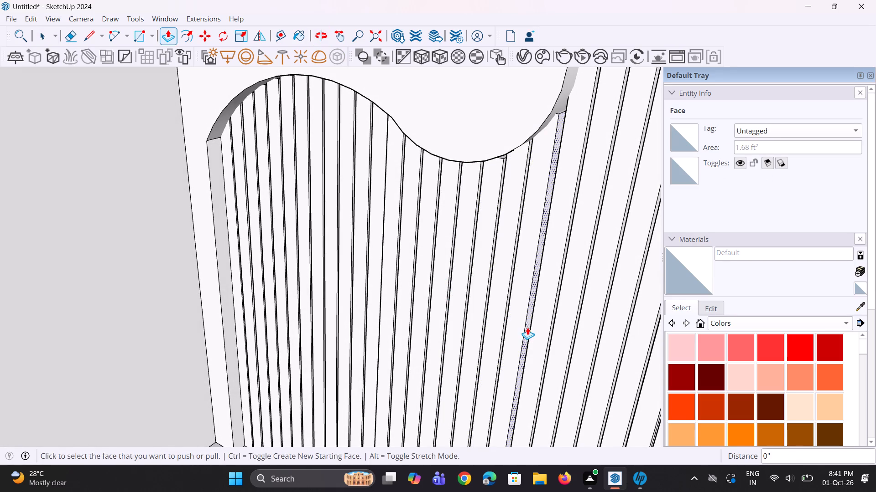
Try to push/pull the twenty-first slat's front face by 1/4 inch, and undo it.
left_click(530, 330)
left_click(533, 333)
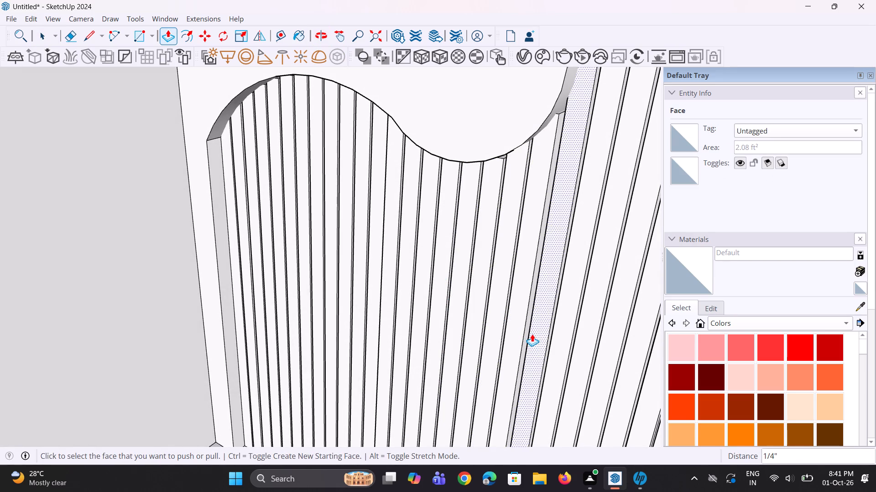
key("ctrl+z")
Push/pull the twenty-first slat's front face out 1 7/16 inch, and repeat the pull on the next eight slats under the tall crest.
left_click(535, 337)
left_click(515, 328)
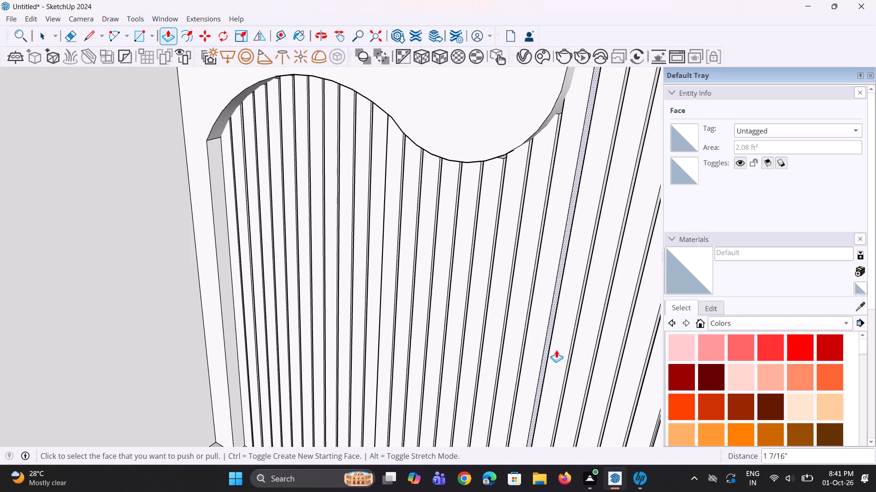
double_click(558, 355)
double_click(580, 365)
double_click(606, 381)
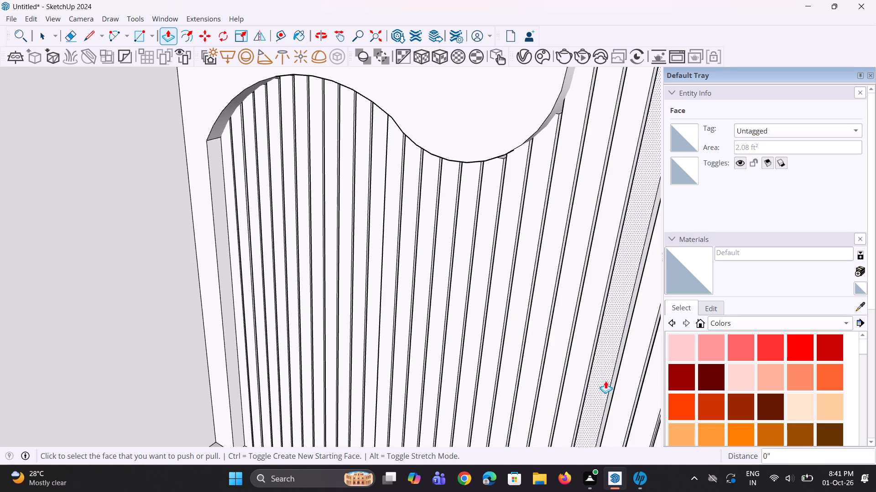
double_click(632, 385)
scroll(553, 354, "down", 7)
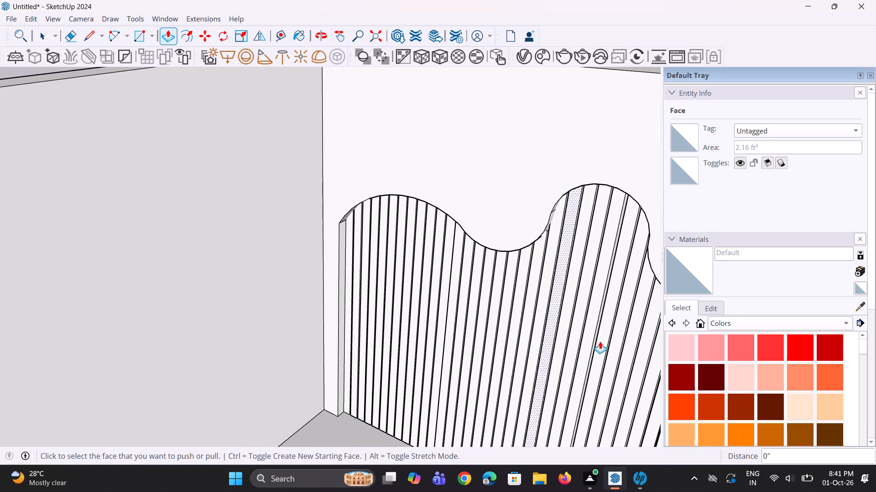
scroll(608, 345, "up", 2)
double_click(606, 344)
double_click(617, 357)
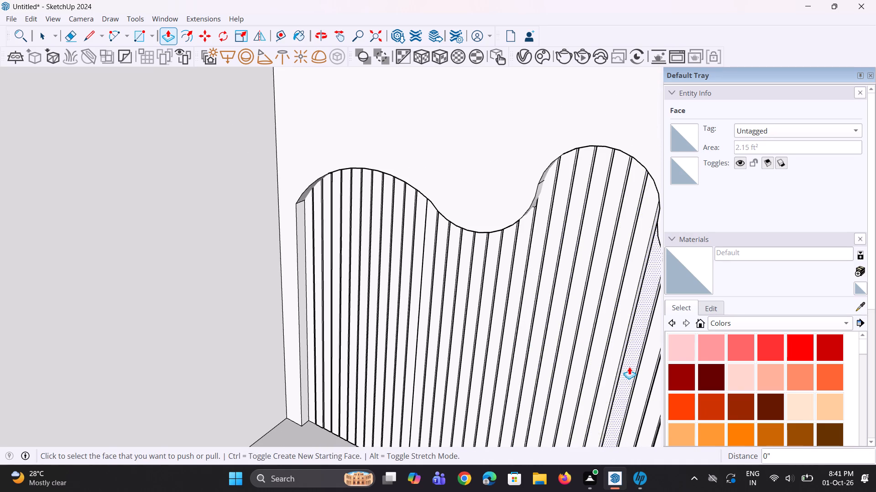
double_click(629, 367)
double_click(638, 378)
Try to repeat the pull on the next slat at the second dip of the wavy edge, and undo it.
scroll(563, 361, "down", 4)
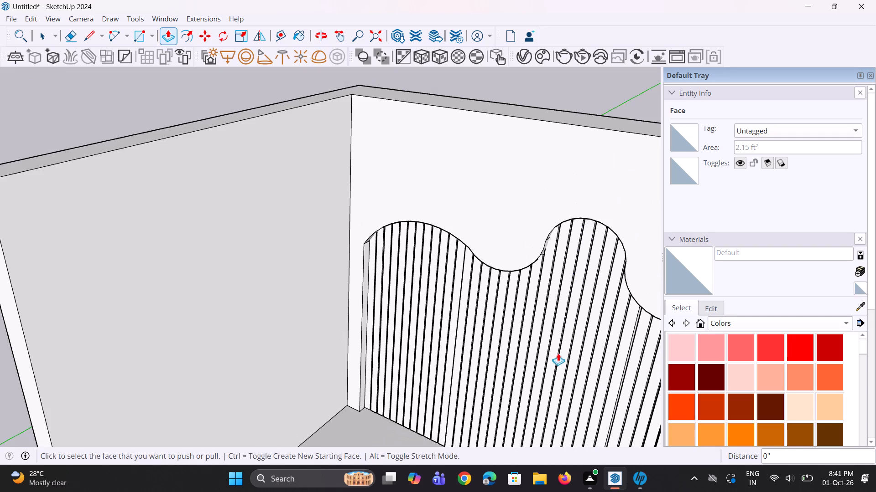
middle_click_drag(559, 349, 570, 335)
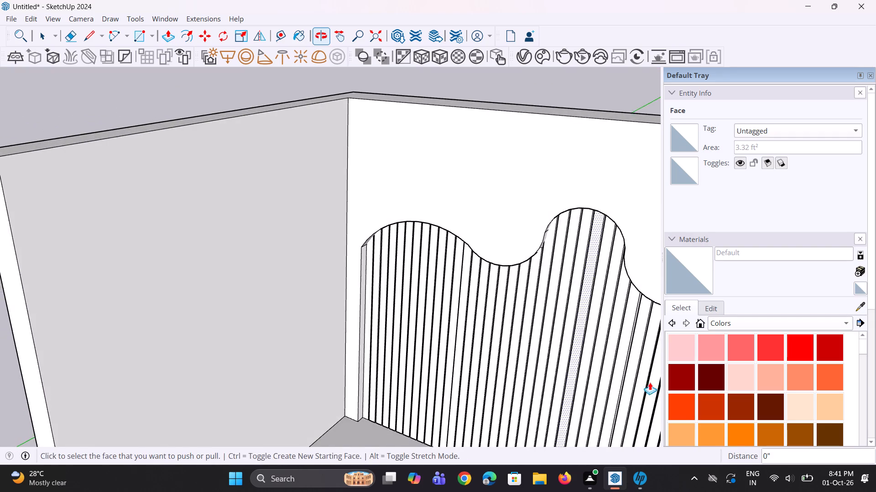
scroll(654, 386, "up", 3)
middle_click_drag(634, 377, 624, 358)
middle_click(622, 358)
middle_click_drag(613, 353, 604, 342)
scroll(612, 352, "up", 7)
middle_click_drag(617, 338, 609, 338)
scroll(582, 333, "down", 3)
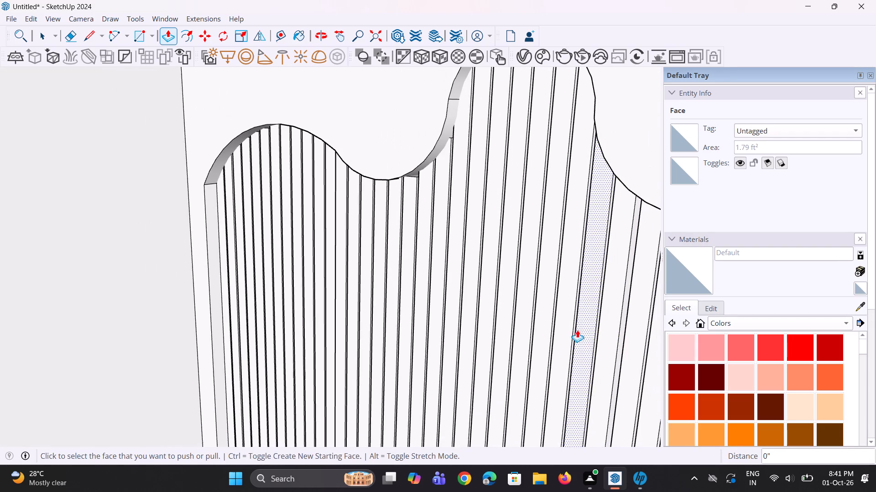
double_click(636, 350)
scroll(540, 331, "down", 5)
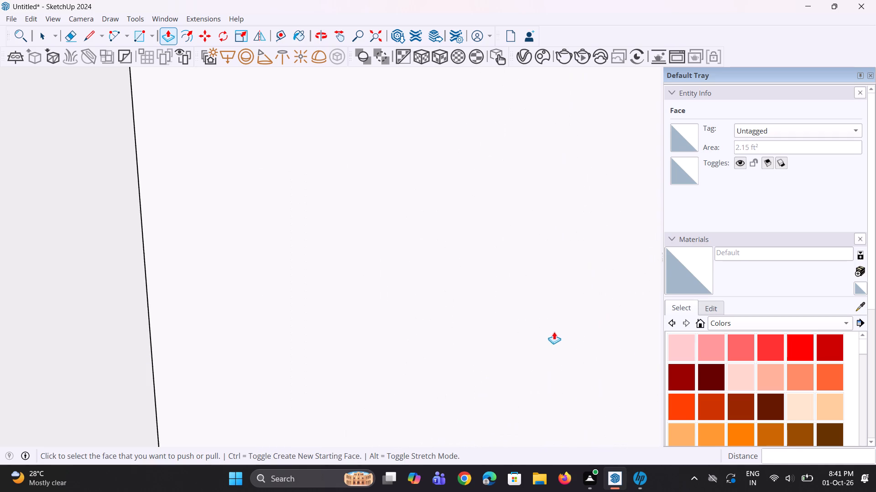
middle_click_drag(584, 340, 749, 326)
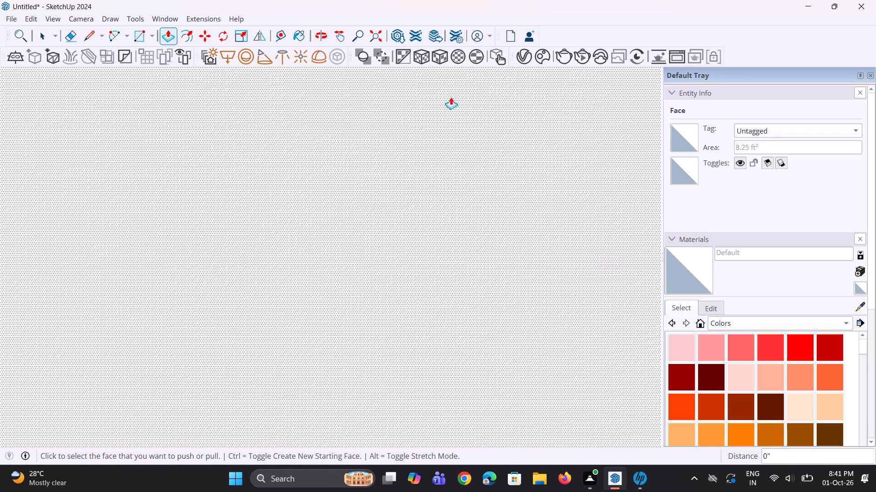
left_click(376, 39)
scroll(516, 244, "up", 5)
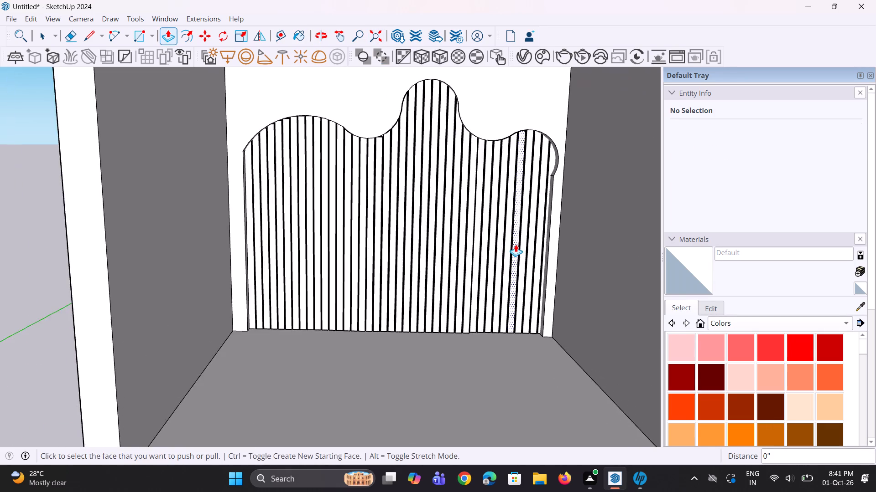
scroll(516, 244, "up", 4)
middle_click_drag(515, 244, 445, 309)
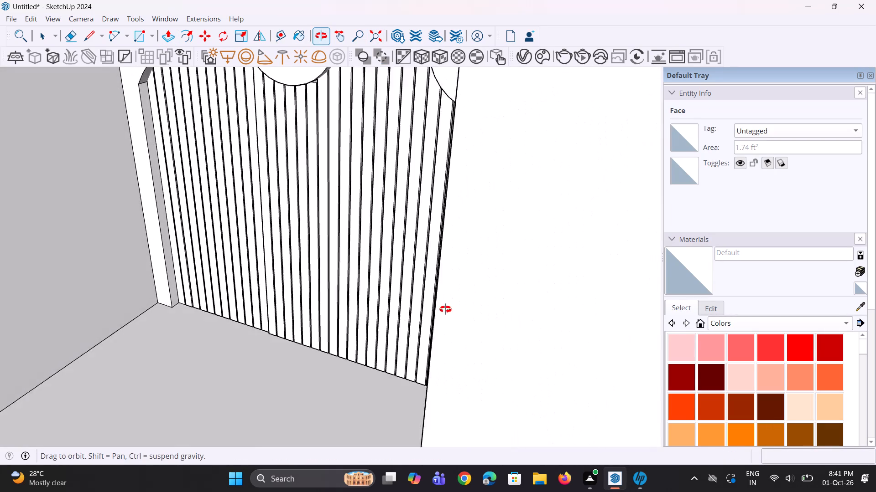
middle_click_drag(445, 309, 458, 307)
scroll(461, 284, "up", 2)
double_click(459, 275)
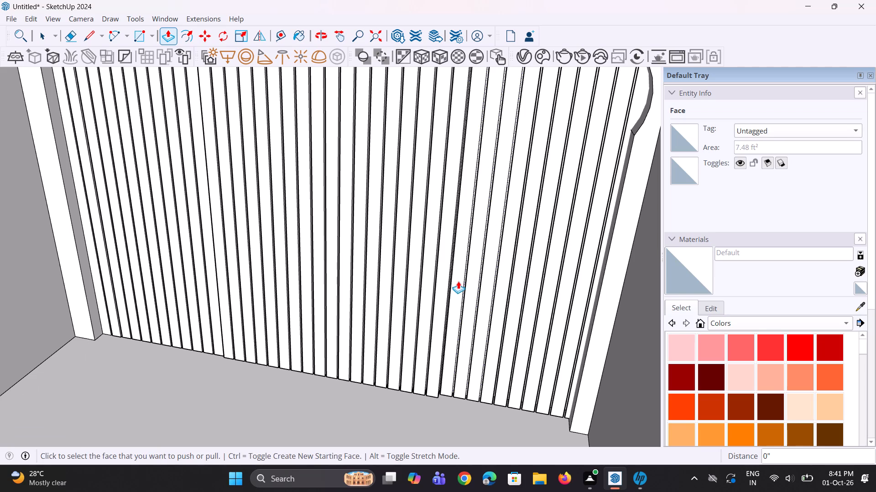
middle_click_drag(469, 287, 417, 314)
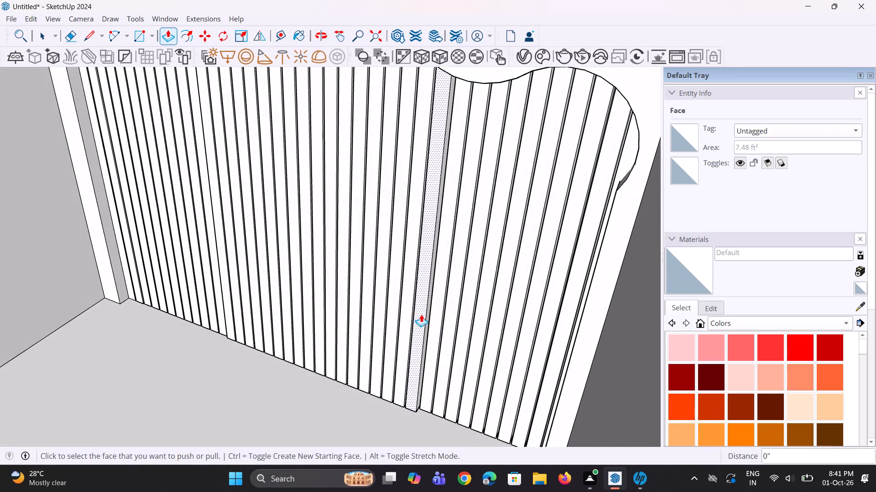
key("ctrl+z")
Explode the next two grouped slats at the second dip, and repeat the 1 7/16 inch pull on each front face.
right_click(434, 320)
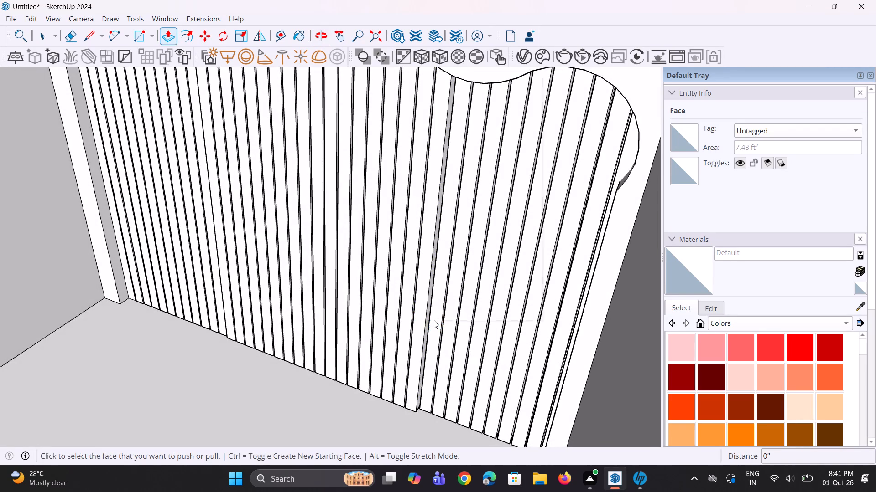
left_click(466, 154)
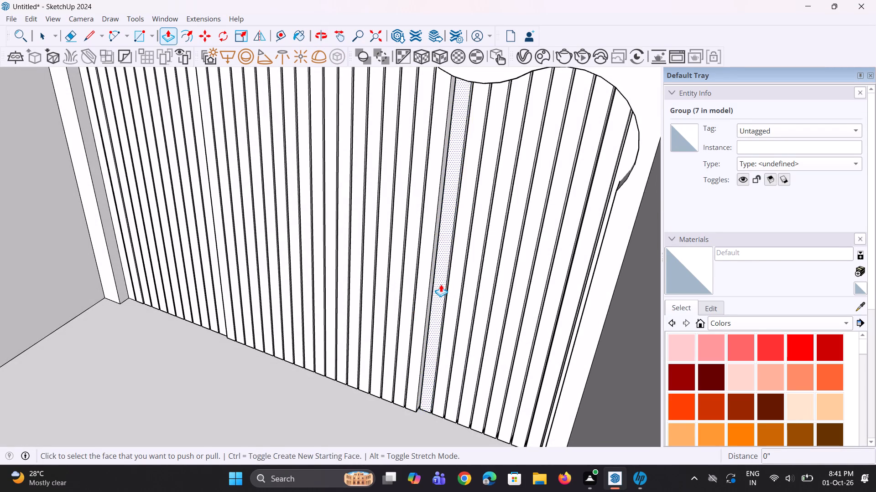
double_click(441, 284)
right_click(452, 302)
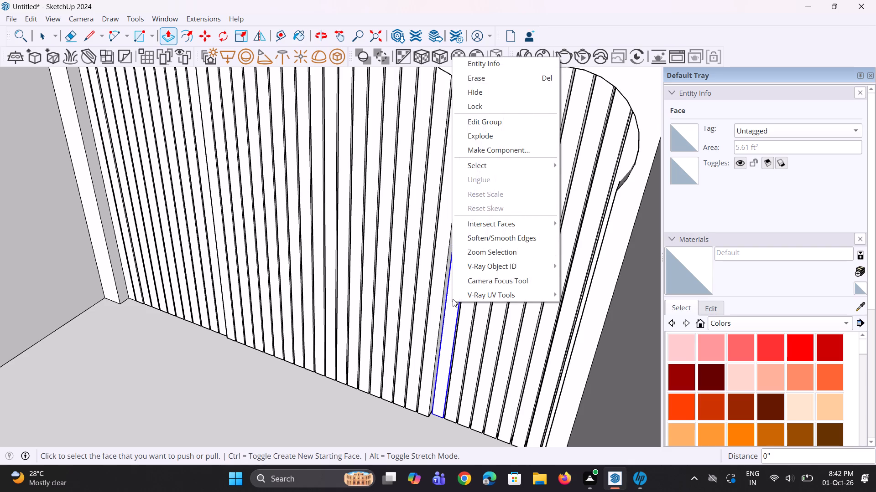
left_click(489, 137)
double_click(457, 275)
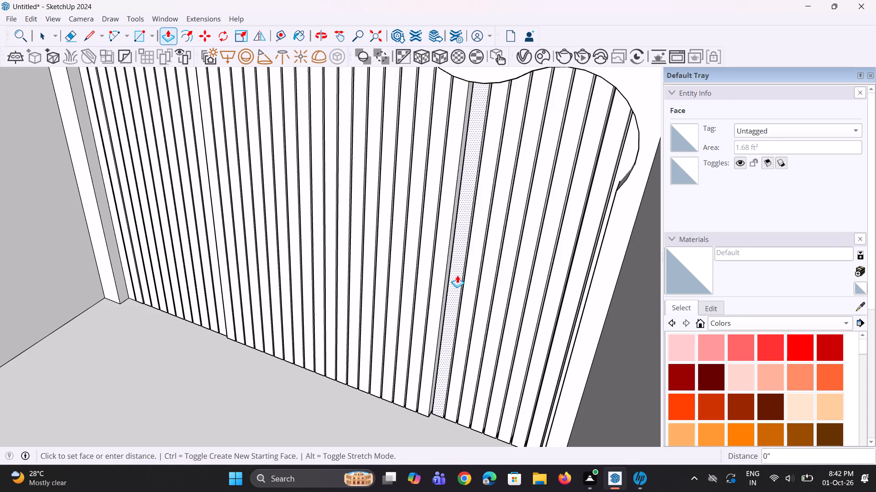
Explode the next grouped slat at the second dip of the wavy edge.
right_click(469, 291)
left_click(508, 127)
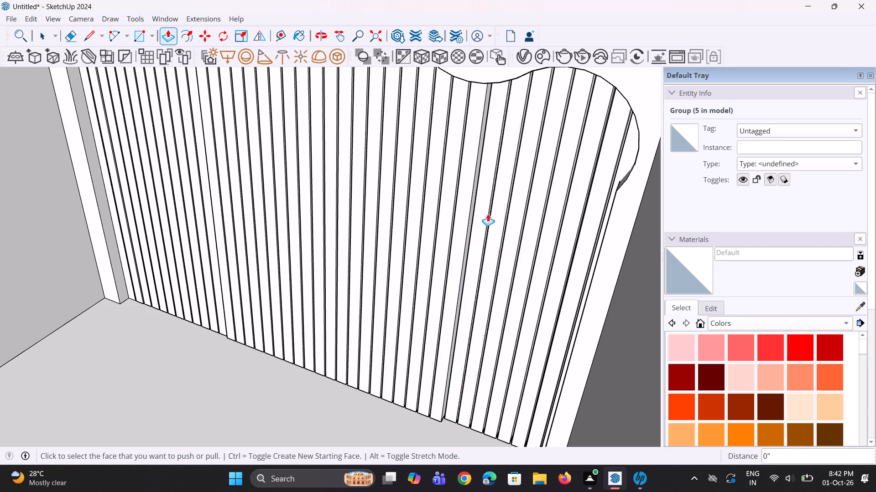
Repeat the front-face pull on the next seven slats toward the recess's rounded end, pulling the third 1 1/4 inch to match its neighbour.
double_click(470, 294)
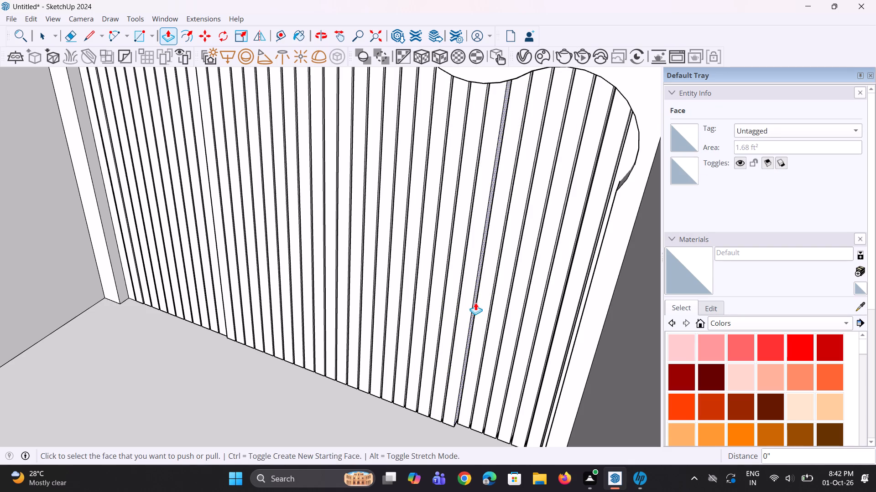
double_click(480, 309)
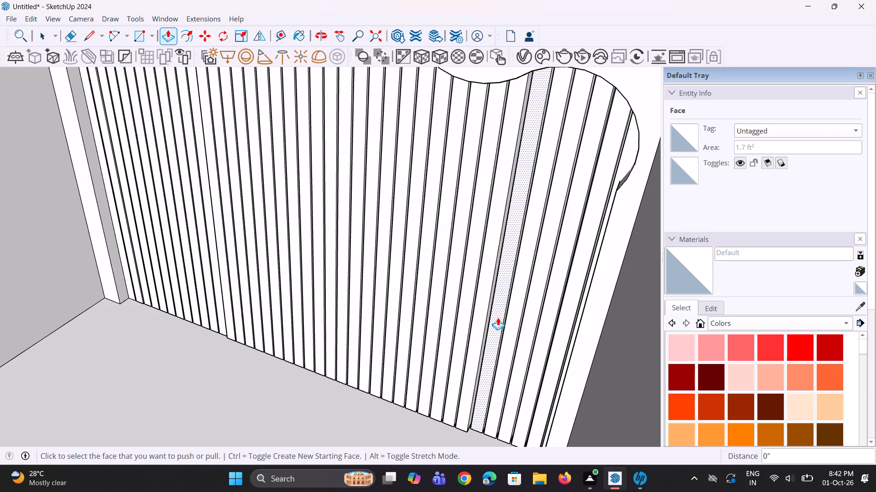
double_click(498, 318)
left_click(501, 326)
left_click(480, 312)
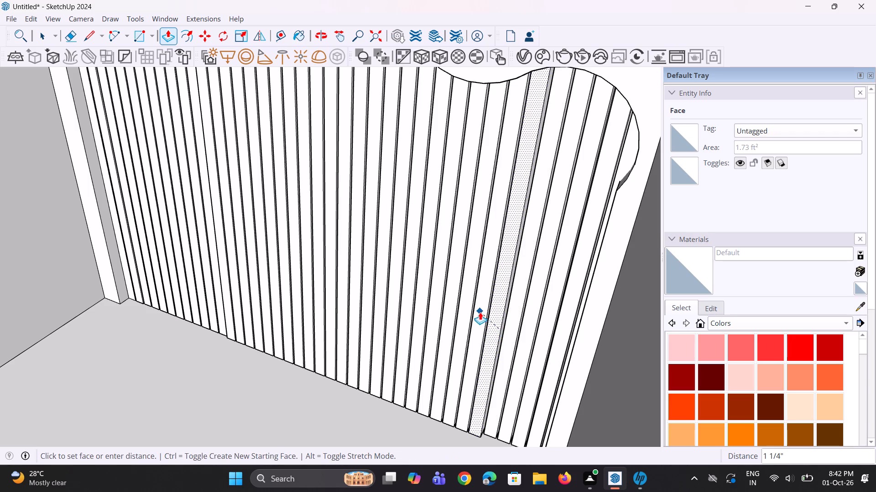
double_click(510, 331)
double_click(526, 347)
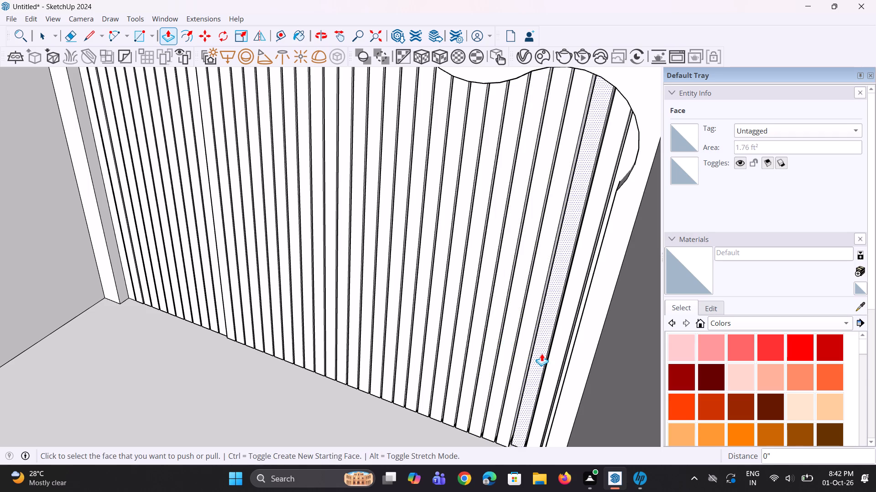
double_click(542, 354)
double_click(555, 364)
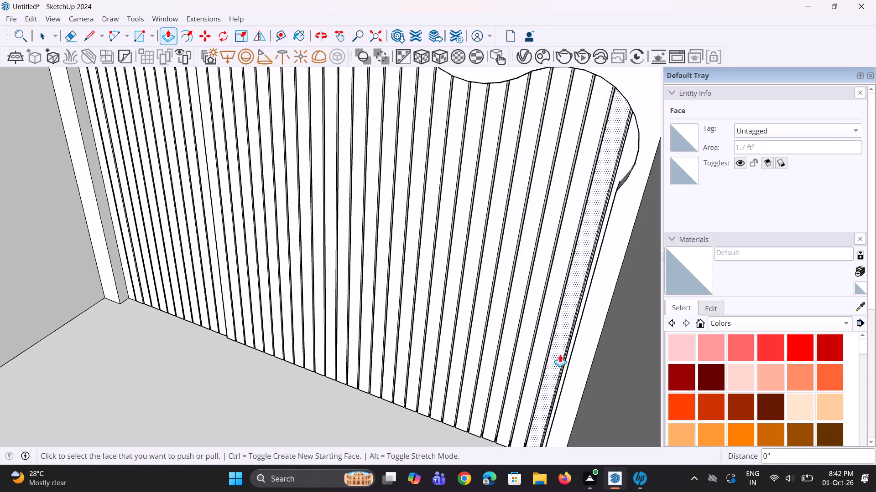
Explode the last grouped slat at the recess's rounded end, and repeat the same pull on its front face.
right_click(625, 166)
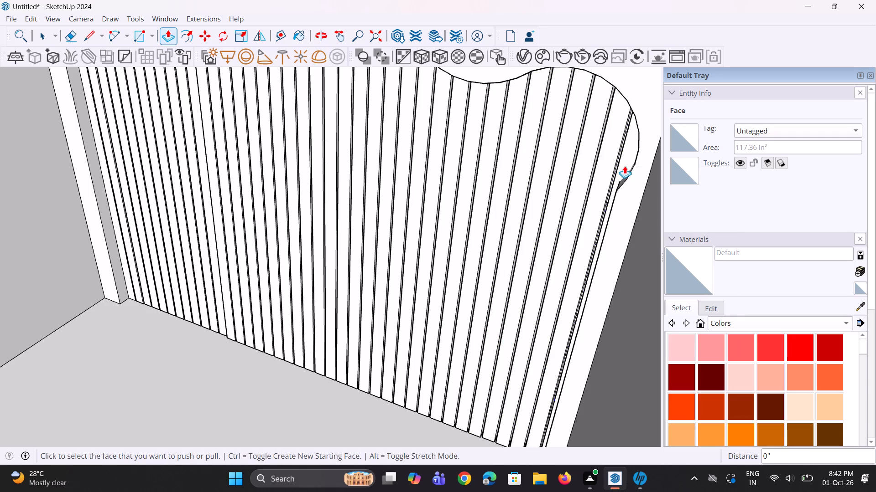
left_click(649, 247)
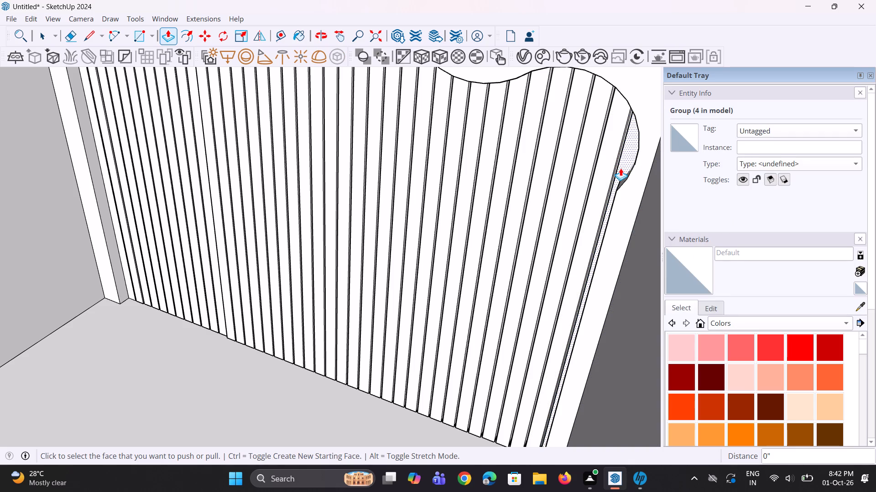
double_click(620, 168)
Examine the full row of slats in the back wall's wavy recess from several angles, checking that the front faces line up.
scroll(547, 255, "down", 4)
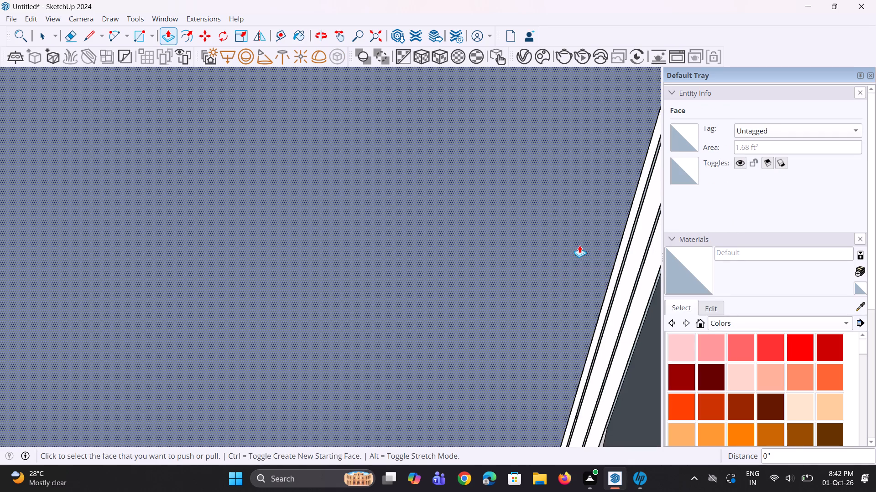
scroll(579, 245, "down", 3)
left_click(372, 38)
scroll(531, 269, "down", 3)
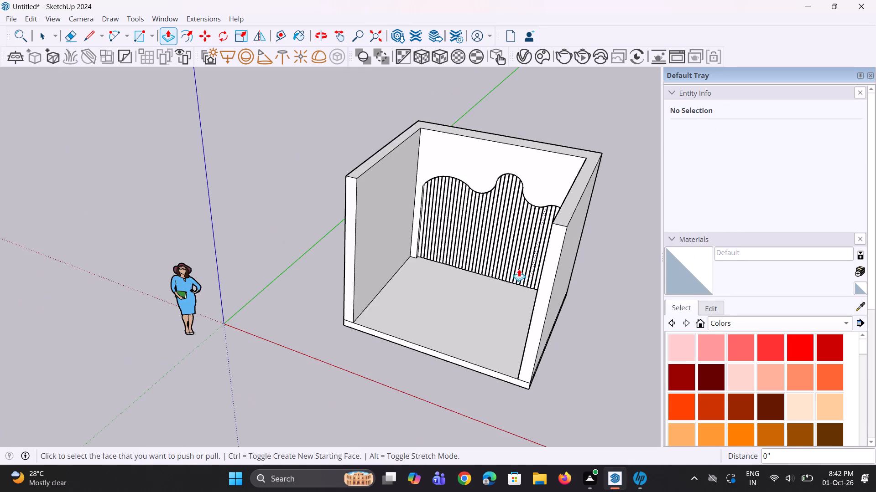
middle_click_drag(514, 267, 584, 233)
scroll(532, 217, "up", 6)
scroll(509, 176, "up", 4)
middle_click_drag(412, 138, 397, 134)
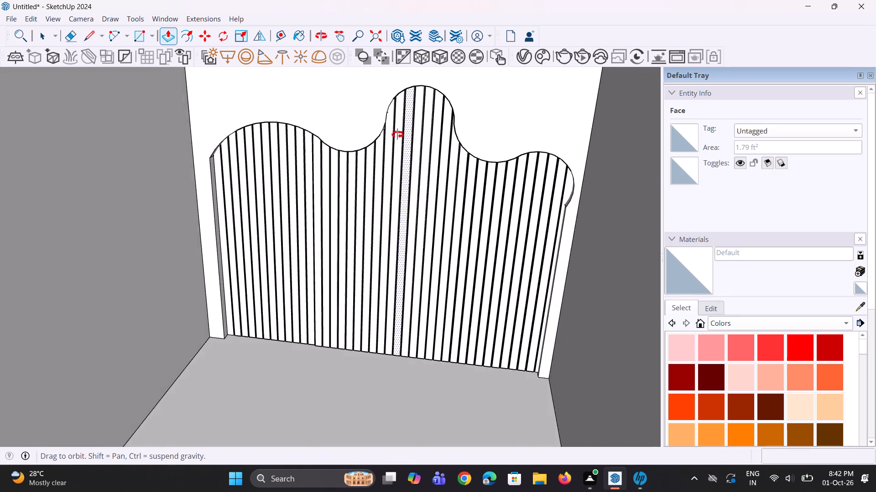
middle_click_drag(397, 134, 339, 165)
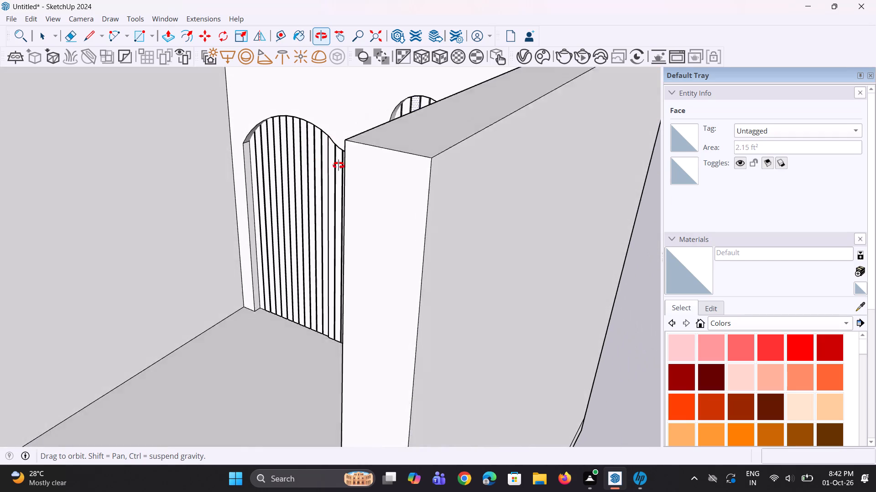
middle_click_drag(339, 165, 361, 152)
scroll(347, 191, "down", 4)
middle_click_drag(358, 210, 425, 216)
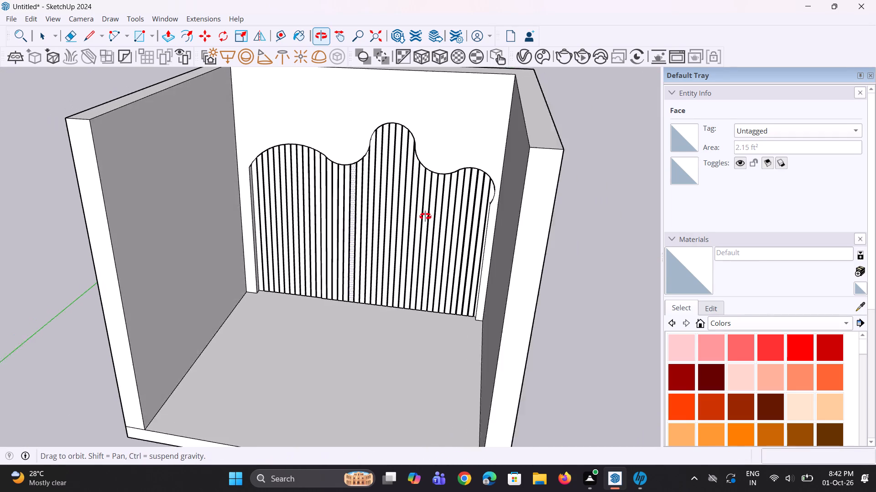
middle_click_drag(425, 216, 432, 228)
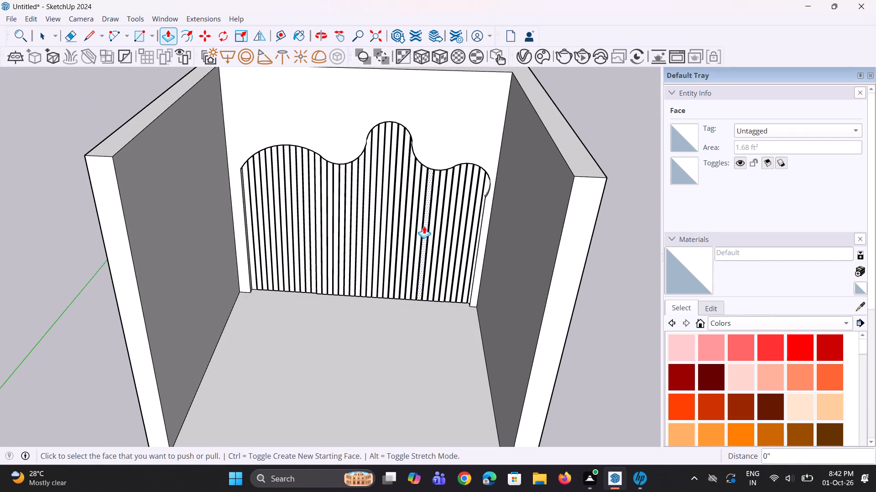
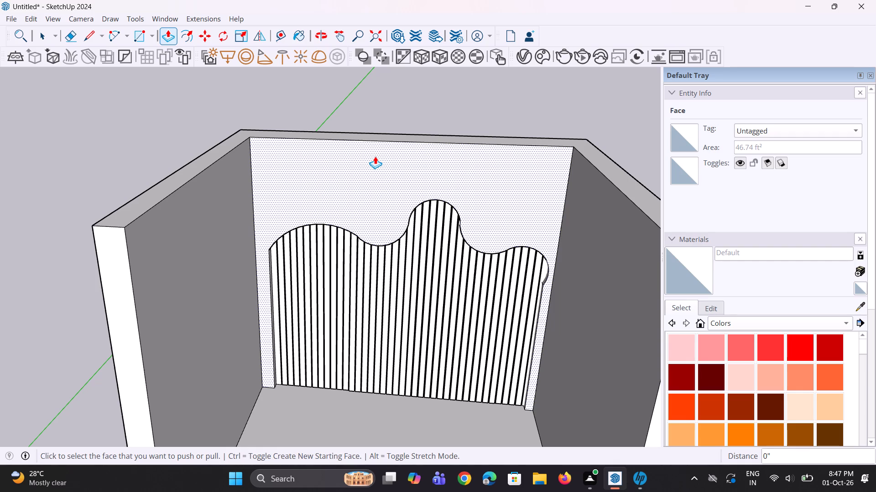
Pull the back wall's face around the wavy recess out 1 inch.
middle_click_drag(357, 330, 284, 304)
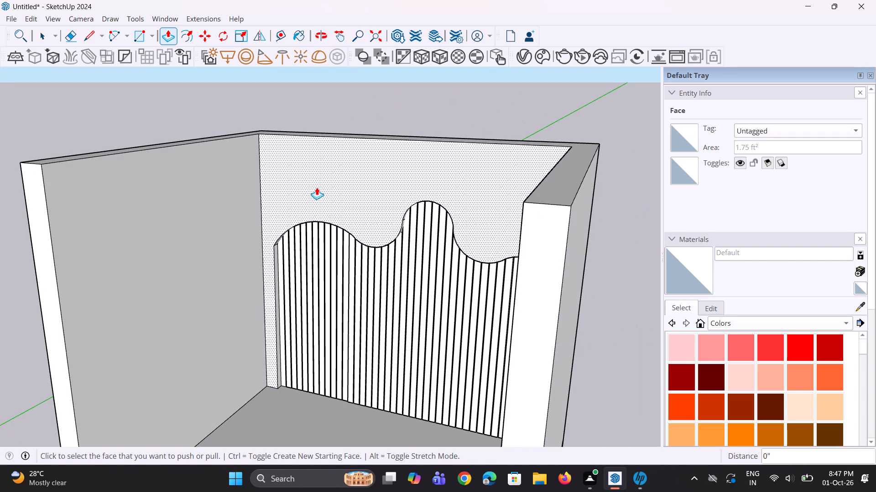
left_click(317, 187)
left_click(315, 186)
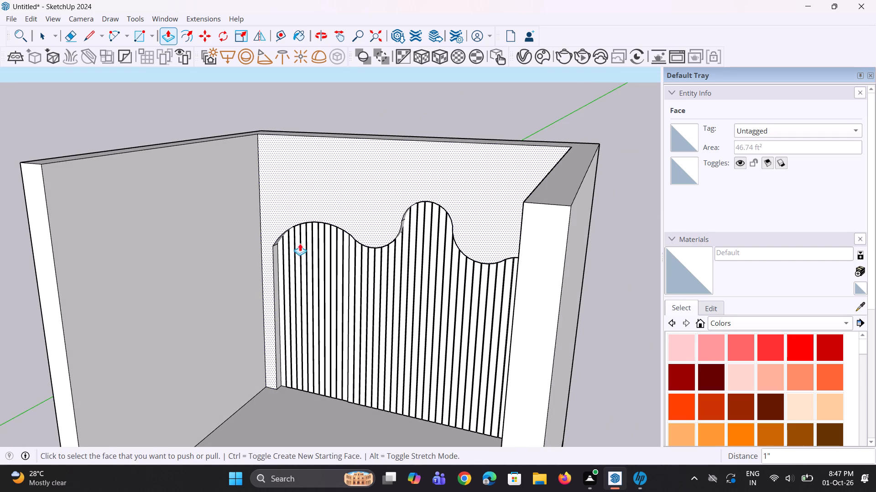
middle_click_drag(289, 286, 318, 296)
key("space")
key("space")
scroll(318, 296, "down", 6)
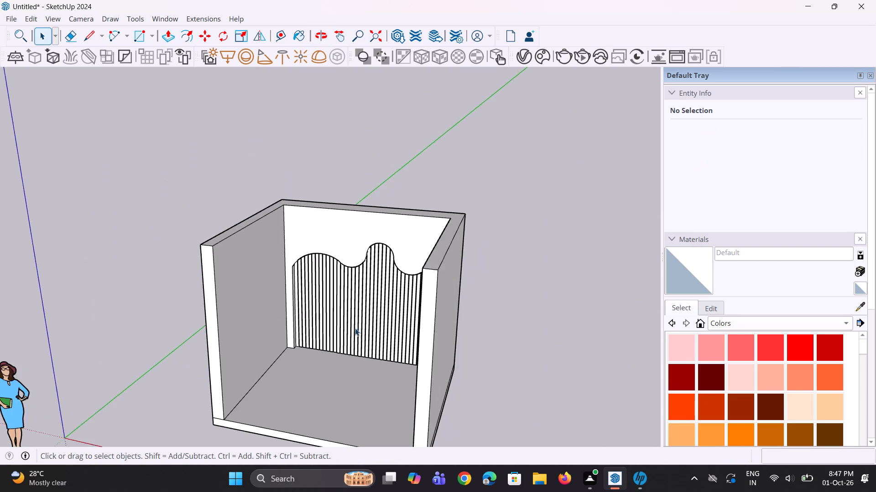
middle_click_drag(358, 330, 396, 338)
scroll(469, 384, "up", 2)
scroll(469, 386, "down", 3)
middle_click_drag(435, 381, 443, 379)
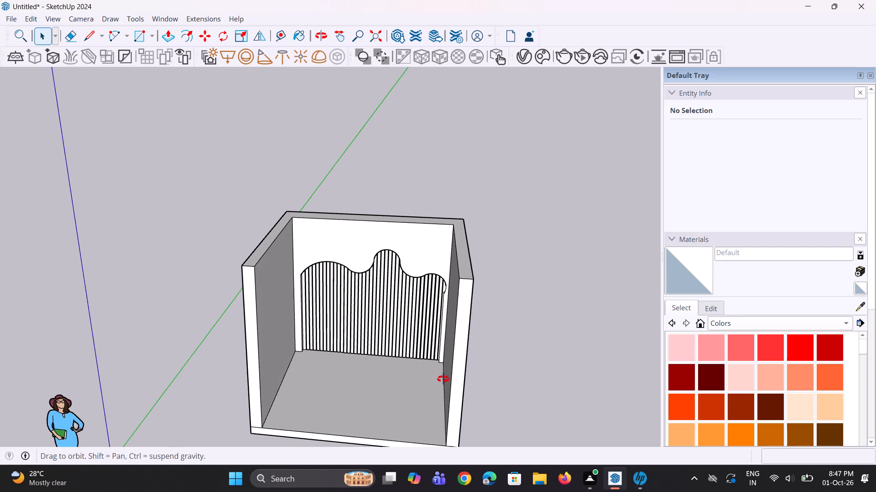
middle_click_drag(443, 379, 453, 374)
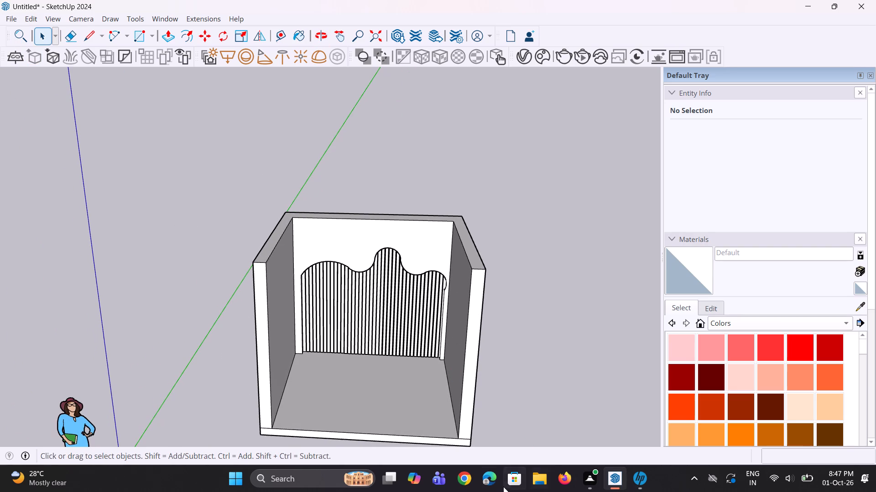
Switch to Chrome, search Google for 3d warehouse, and open the 3D Warehouse website.
left_click(459, 487)
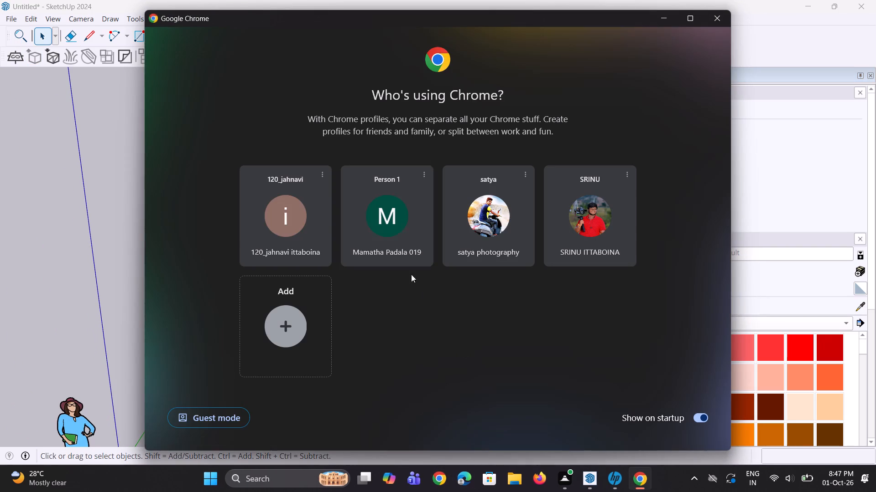
left_click(313, 224)
left_click(220, 236)
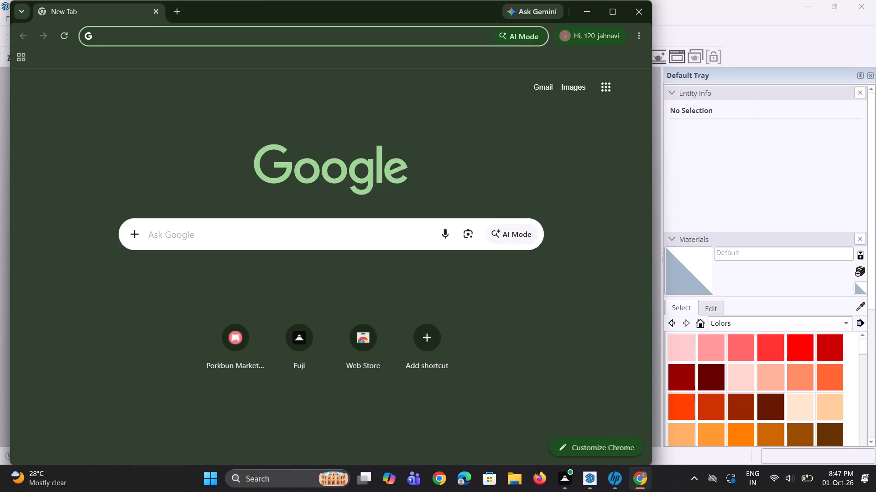
left_click(209, 282)
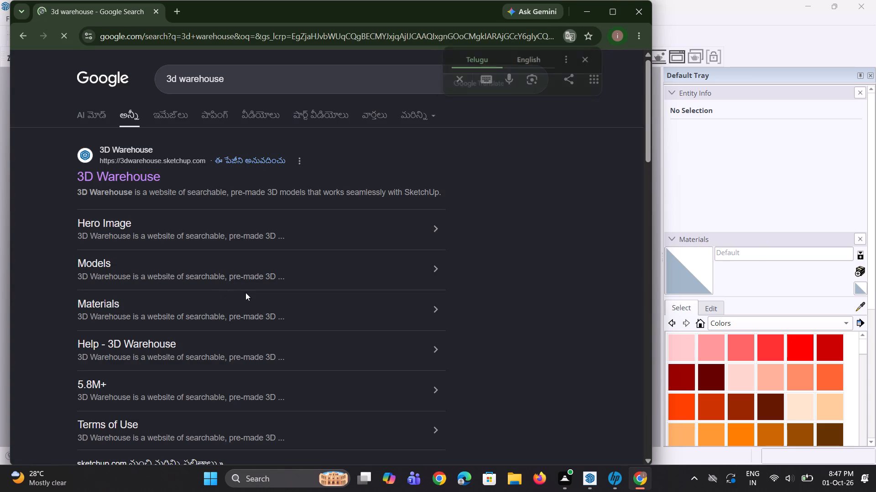
double_click(135, 182)
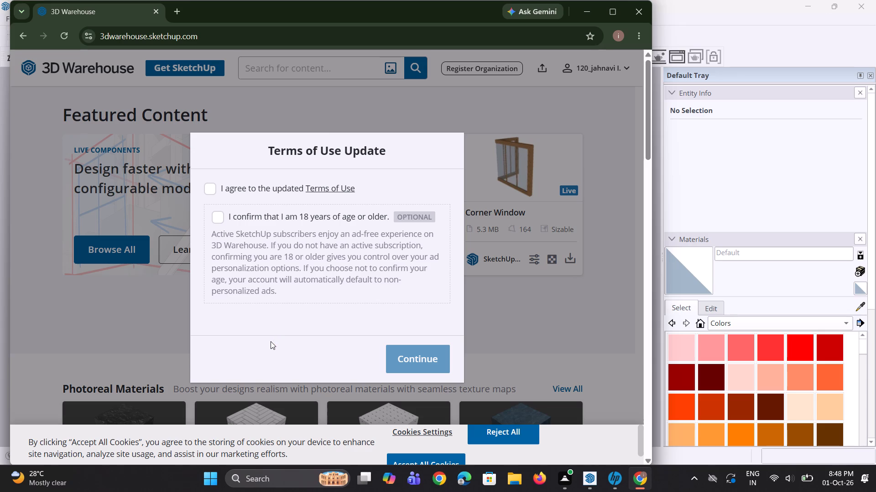
Accept the updated Terms of Use with the 18-or-older confirmation, and continue to the site.
left_click(423, 362)
left_click(196, 333)
left_click(223, 218)
left_click(414, 366)
left_click(209, 190)
left_click(392, 368)
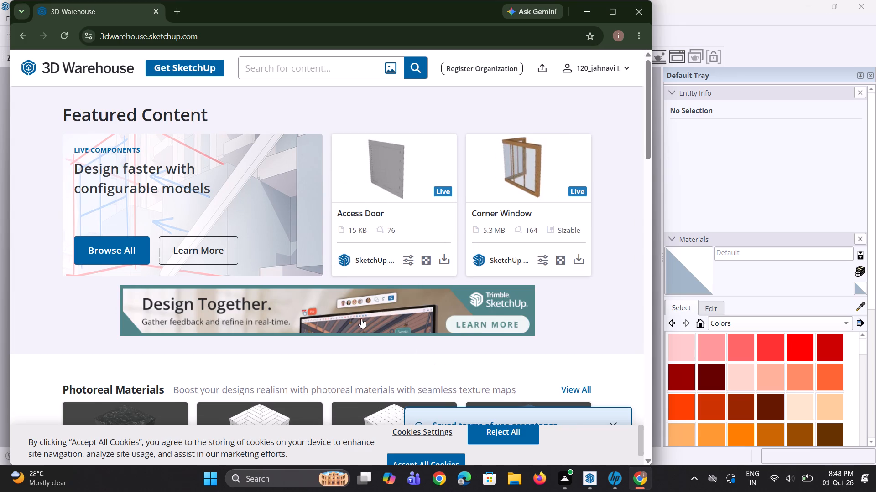
Search 3D Warehouse for beds.
scroll(360, 319, "down", 5)
scroll(351, 314, "up", 2)
left_click(298, 70)
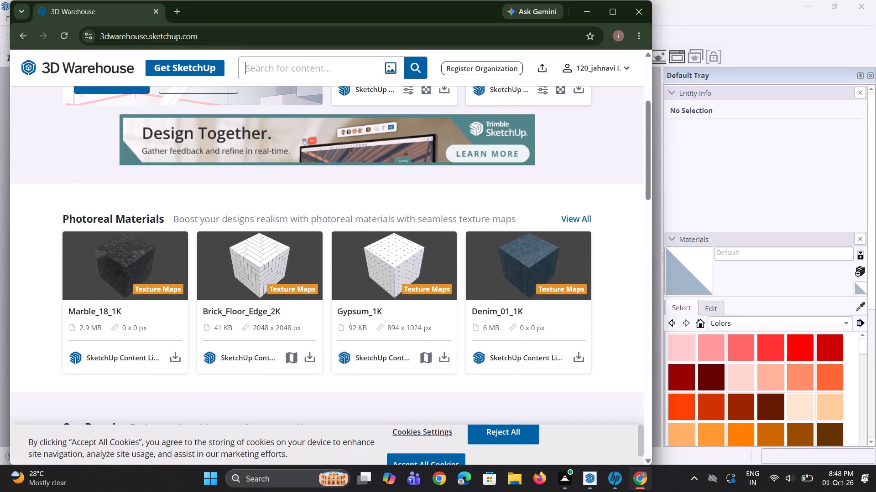
key("b")
key("e")
key("d")
key("s")
key("Return")
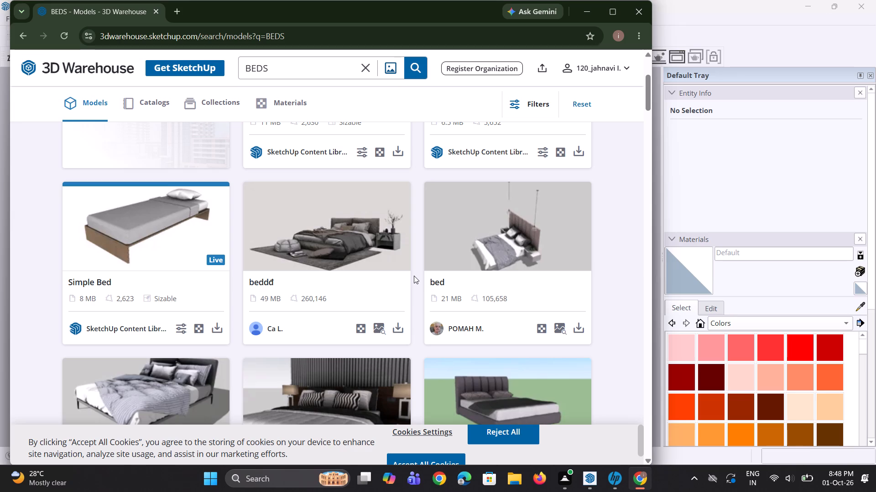
Browse the bed models in the search results, comparing their styles and download formats to choose one.
scroll(403, 273, "down", 5)
scroll(408, 273, "up", 3)
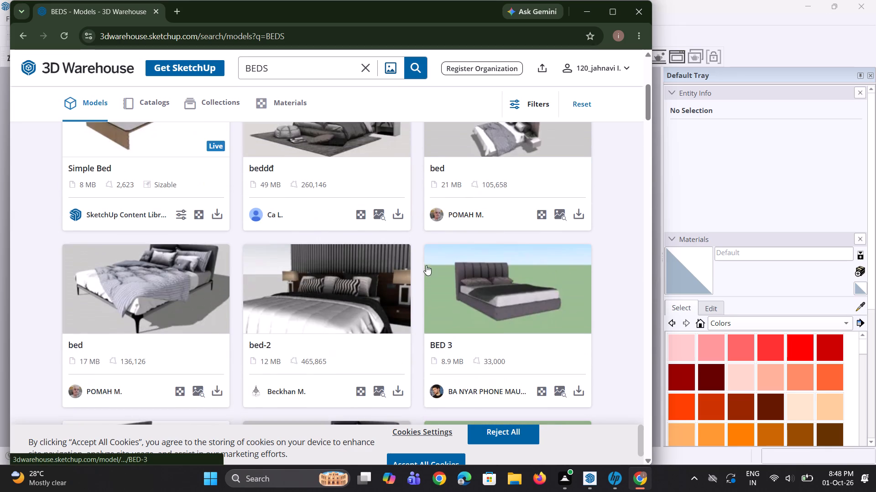
scroll(426, 265, "down", 1)
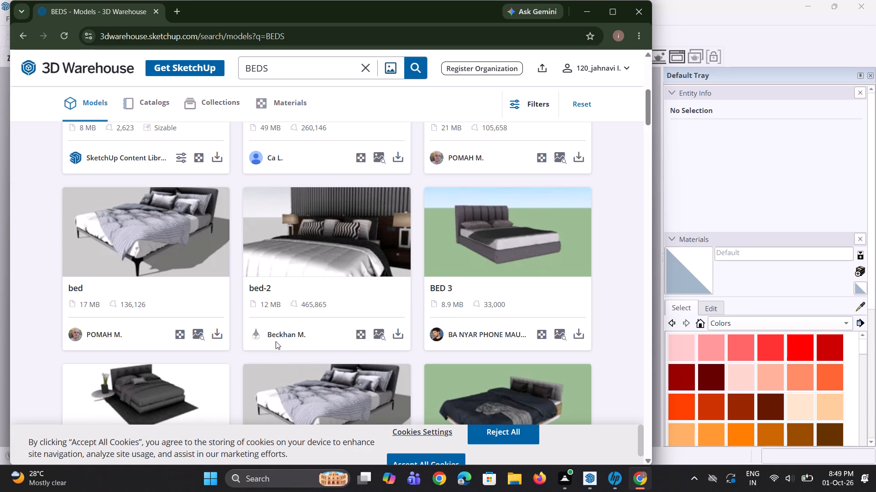
scroll(278, 340, "down", 1)
scroll(278, 340, "up", 3)
scroll(376, 327, "up", 2)
scroll(492, 301, "down", 1)
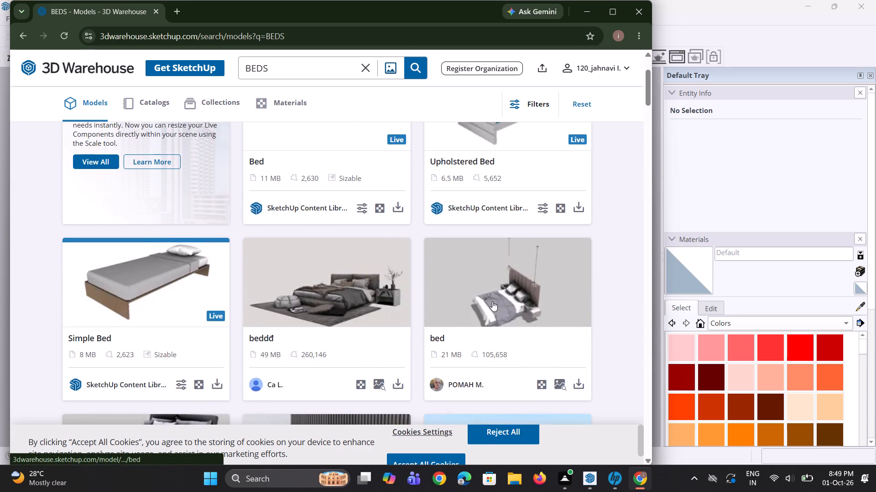
scroll(492, 301, "down", 1)
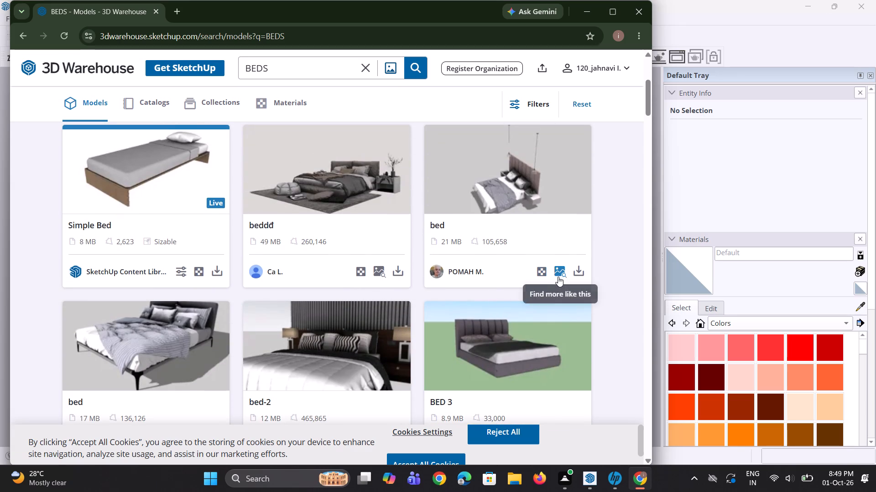
left_click(574, 274)
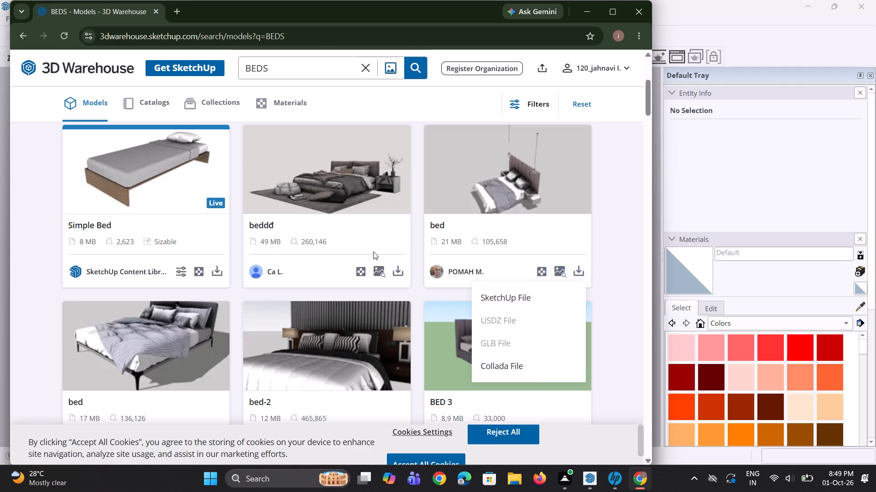
scroll(357, 246, "down", 9)
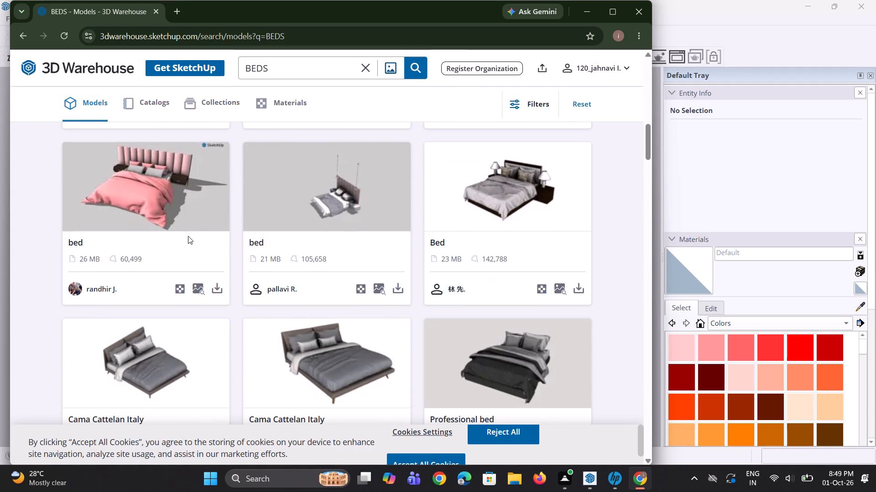
scroll(339, 284, "down", 3)
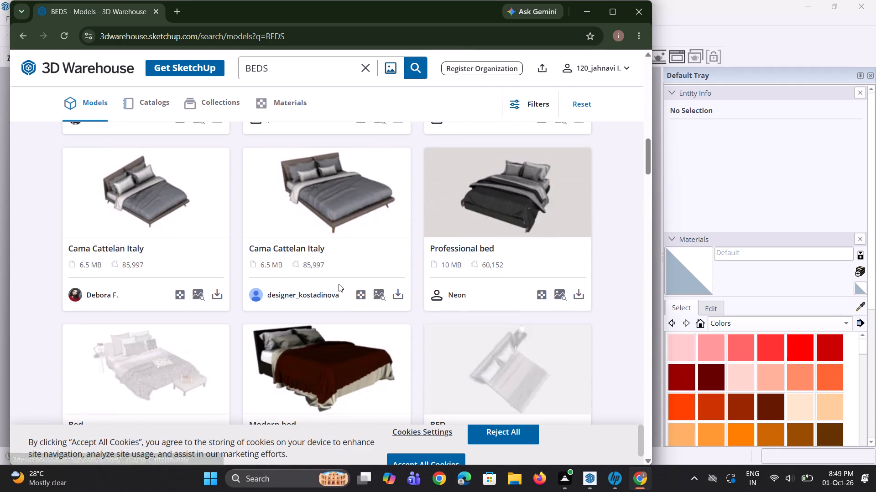
scroll(339, 283, "down", 1)
scroll(340, 283, "up", 9)
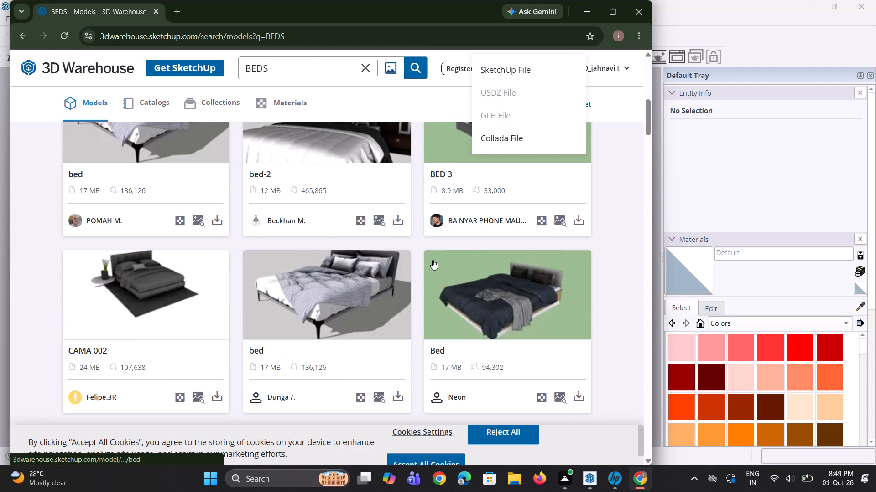
scroll(525, 216, "up", 6)
scroll(537, 247, "down", 2)
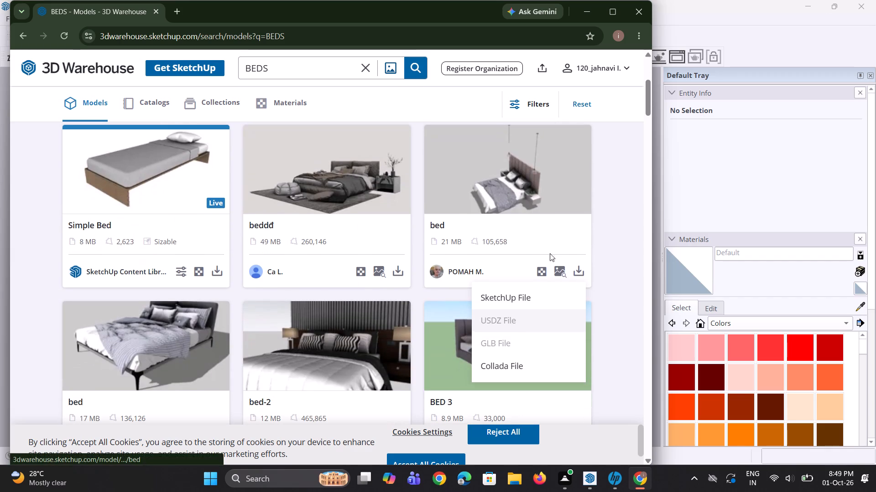
Try to download the 21 MB bed with hanging pendant lights beside its headboard as a SketchUp file.
left_click(574, 267)
left_click(580, 278)
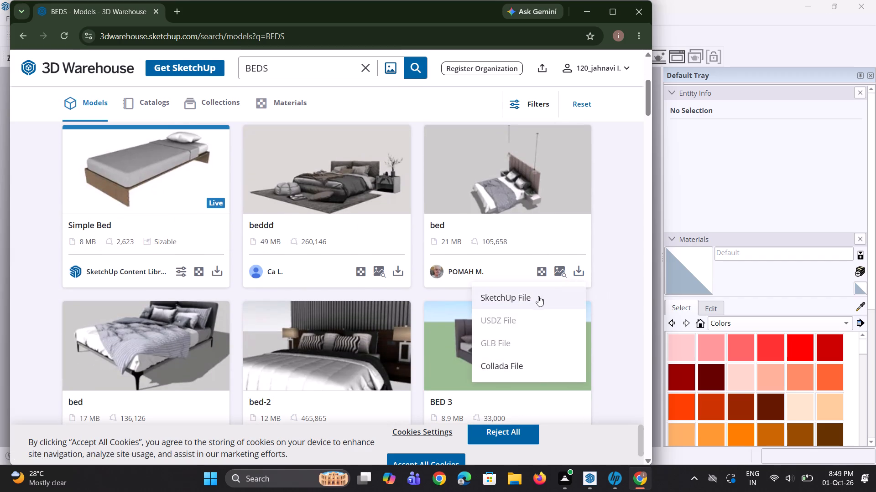
left_click(522, 303)
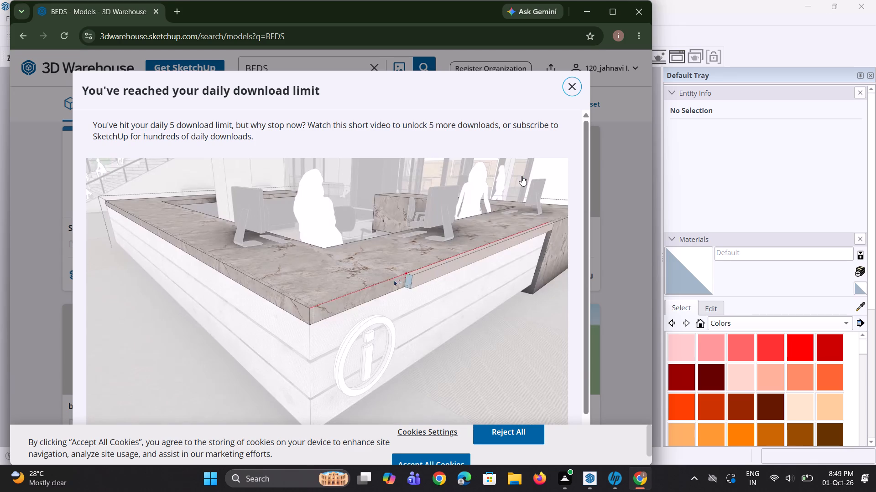
Unlock more downloads for the day by skipping the promotional video, and put off the subscription offer.
scroll(595, 110, "down", 1)
scroll(393, 266, "down", 4)
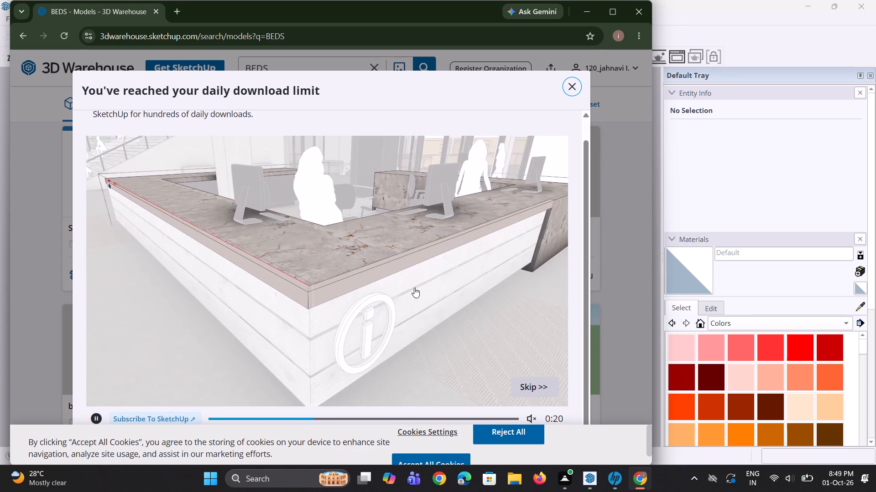
left_click(524, 388)
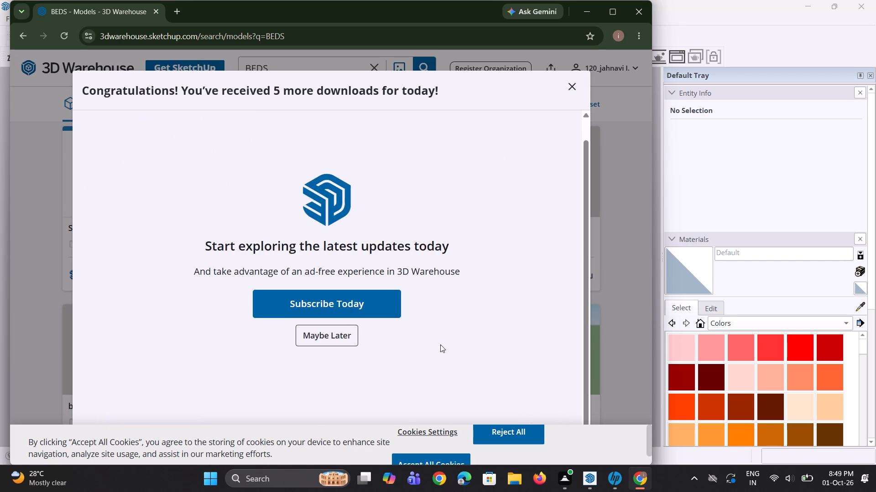
left_click(330, 333)
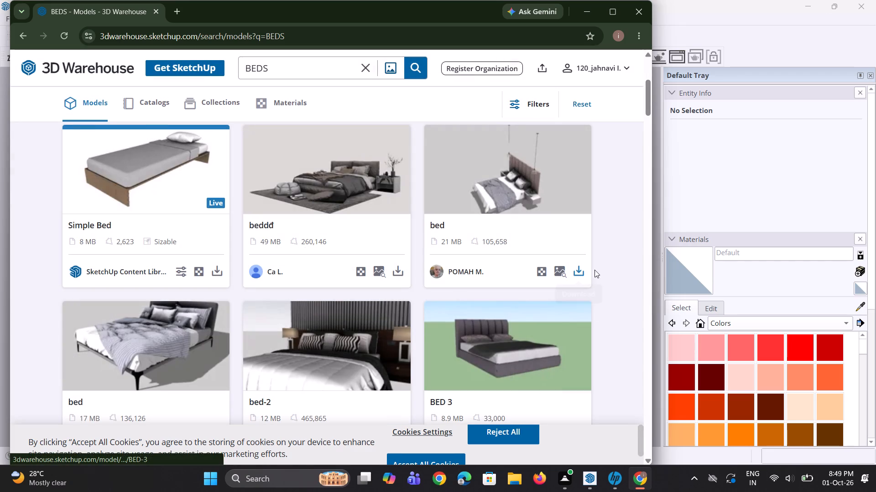
Download the 21 MB bed with hanging pendant lights as a SketchUp file.
left_click(577, 273)
left_click(547, 295)
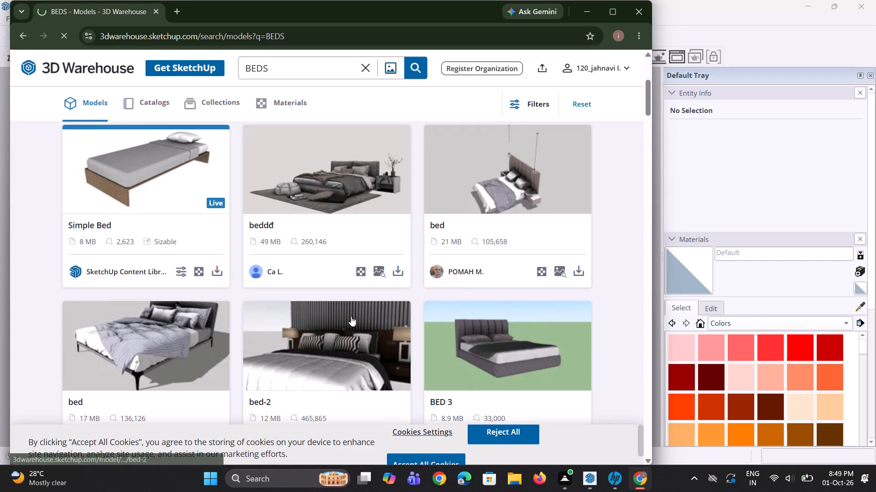
Look through further bed models, and download the BED 3 model as a SketchUp file.
scroll(360, 323, "down", 3)
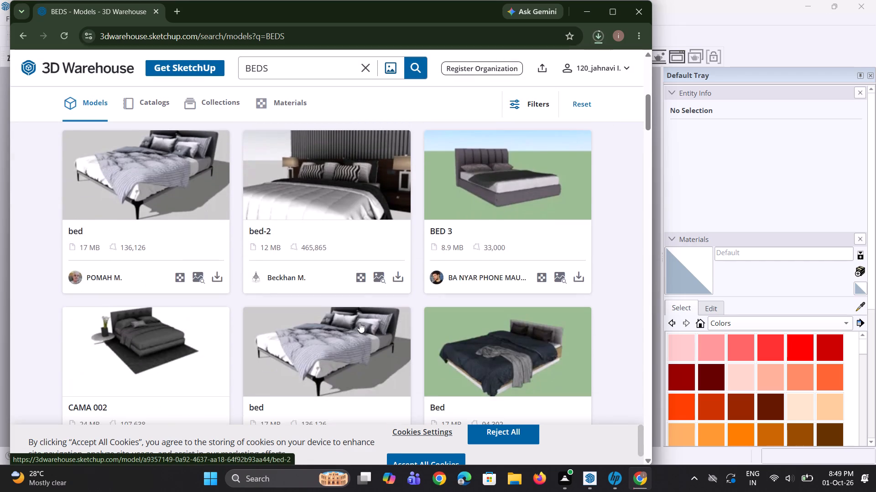
scroll(360, 323, "down", 3)
scroll(174, 345, "down", 3)
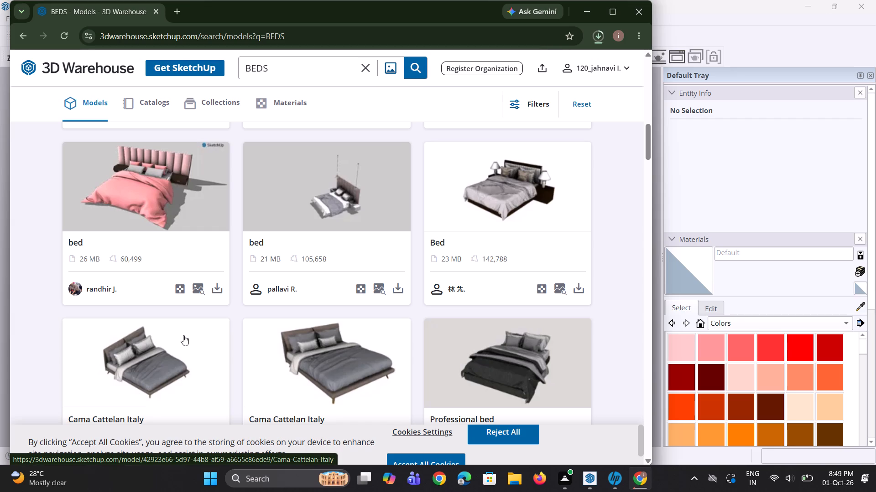
scroll(405, 371, "up", 2)
scroll(490, 344, "up", 3)
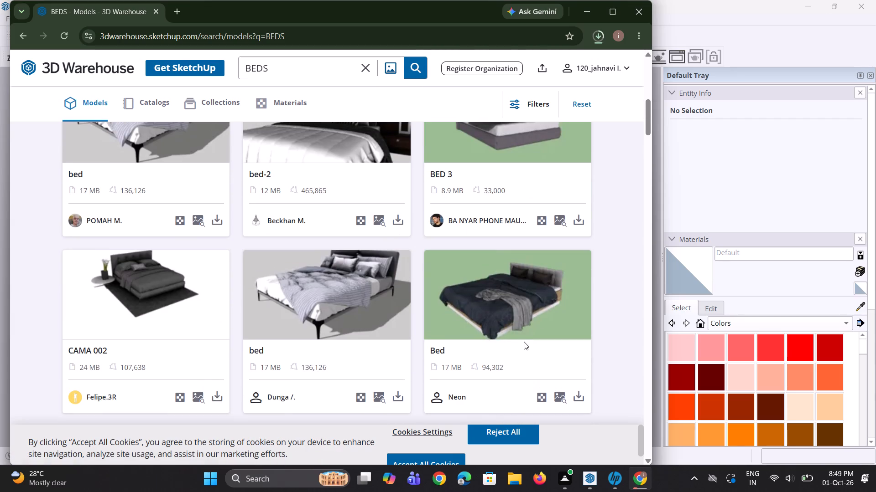
scroll(524, 341, "up", 2)
left_click(579, 333)
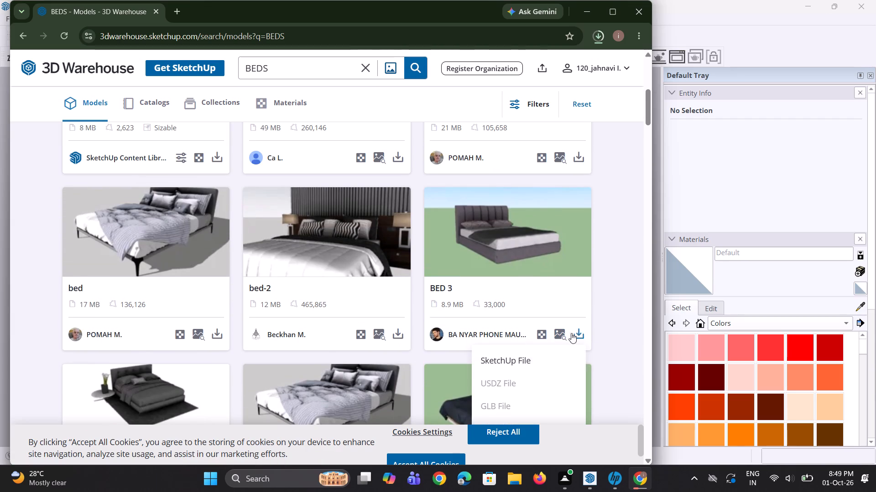
left_click(537, 354)
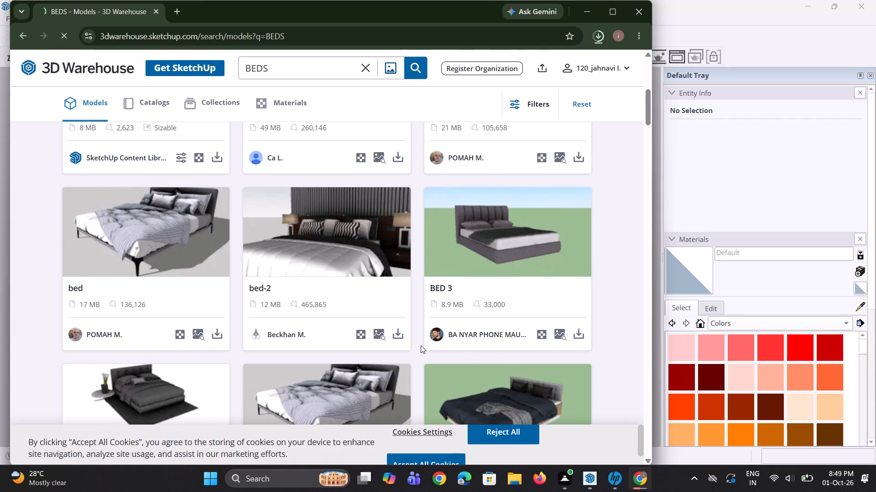
Look through the remaining bed models in the search results for further beds that suit the room.
scroll(420, 346, "down", 14)
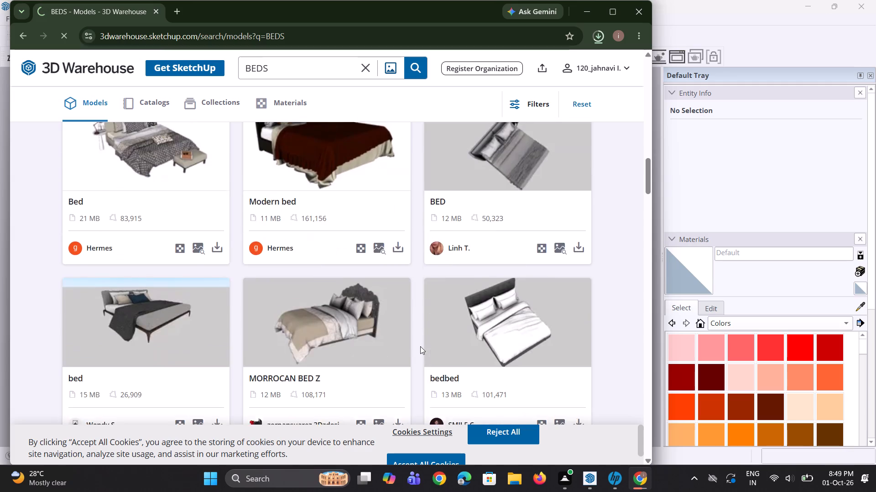
scroll(420, 346, "down", 3)
scroll(420, 346, "up", 3)
scroll(386, 339, "down", 2)
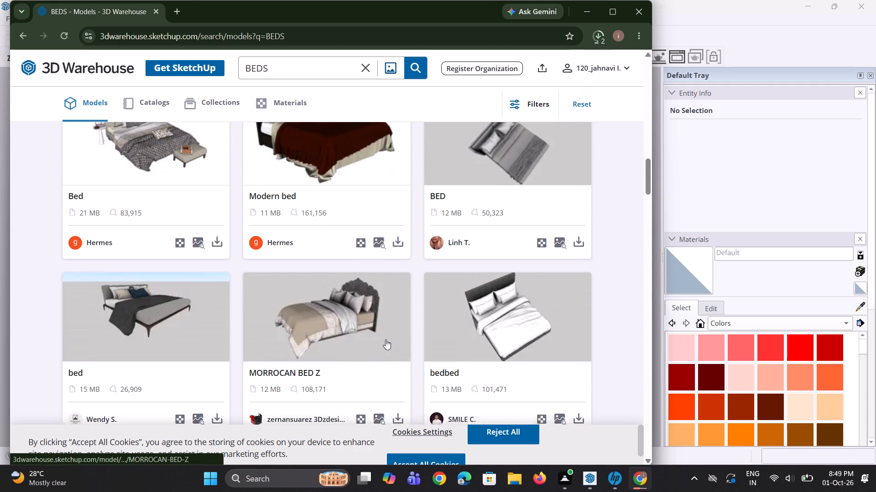
scroll(386, 339, "down", 5)
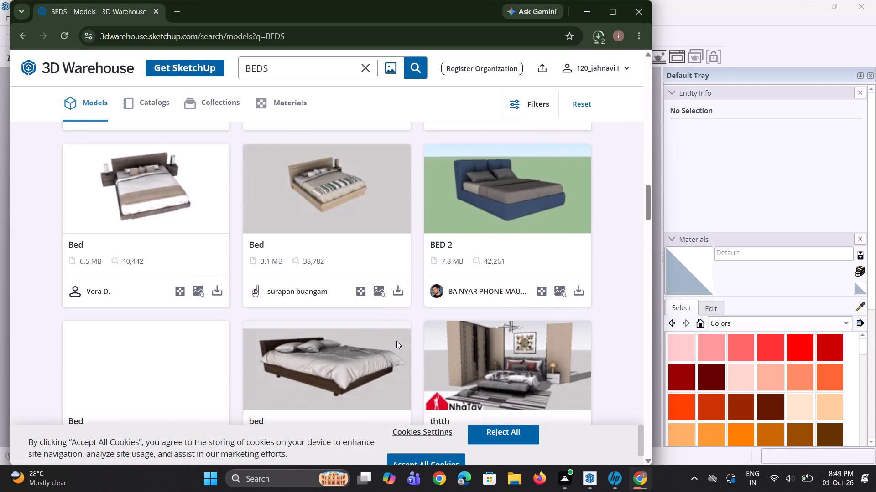
scroll(396, 341, "down", 1)
scroll(396, 341, "up", 4)
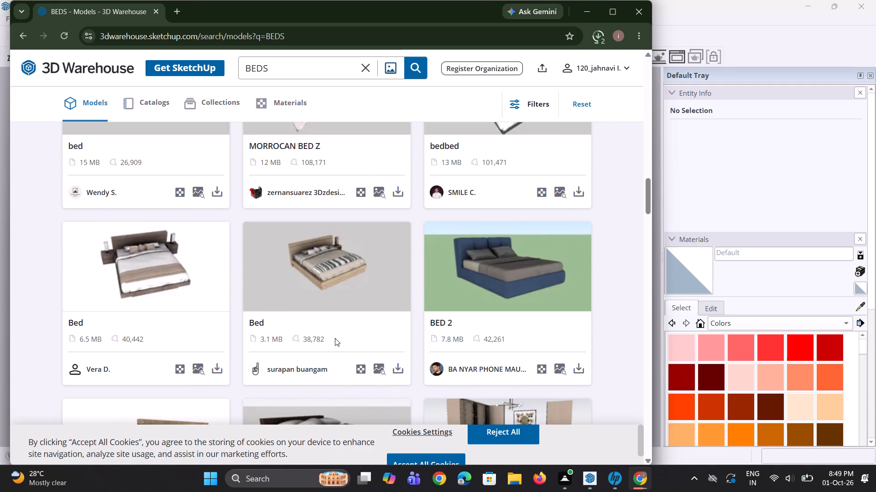
scroll(323, 331, "down", 8)
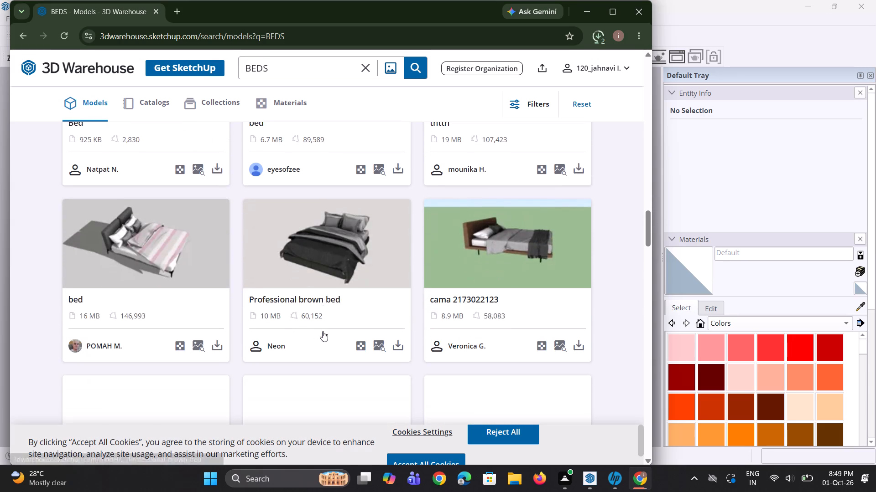
scroll(323, 331, "down", 4)
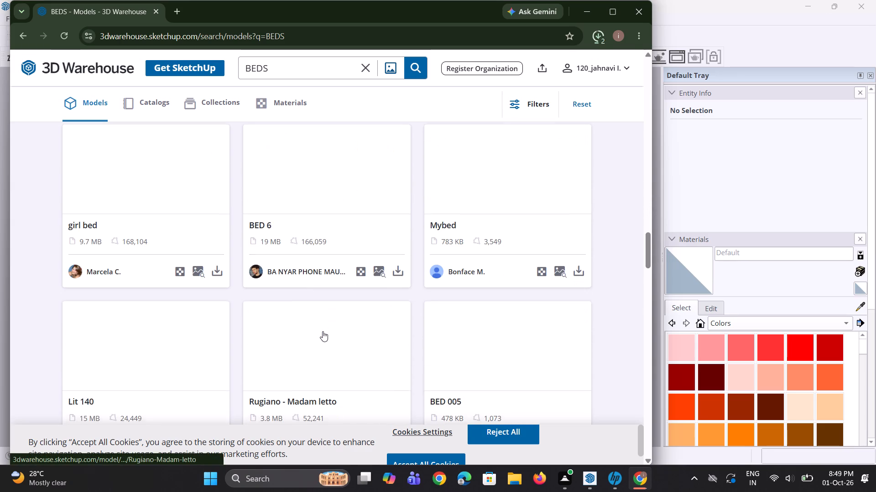
scroll(323, 331, "down", 2)
scroll(323, 331, "up", 5)
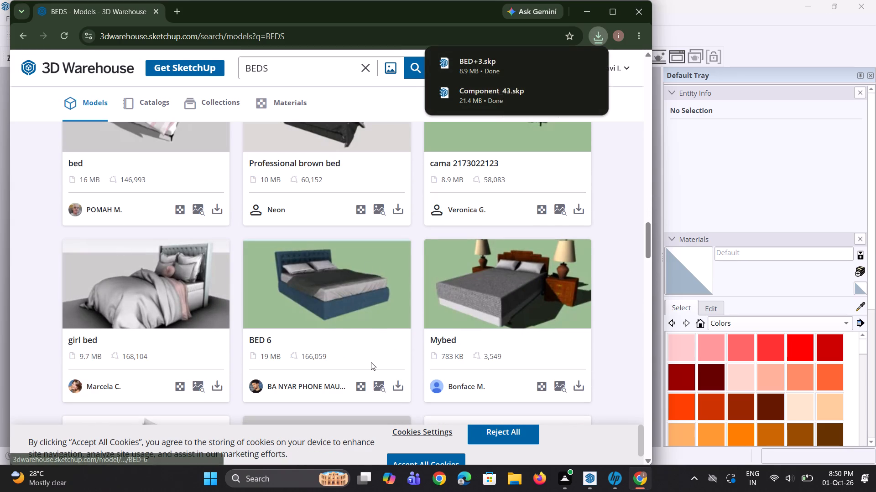
scroll(371, 362, "down", 4)
scroll(316, 344, "down", 2)
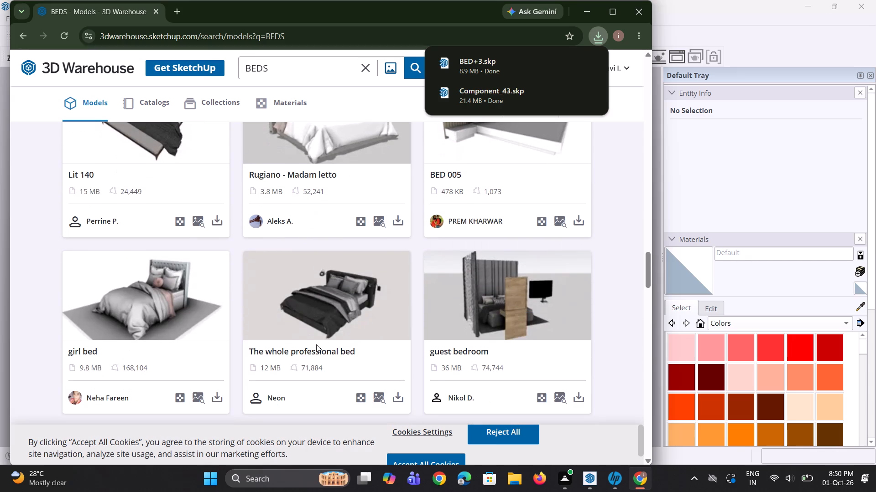
scroll(316, 344, "down", 3)
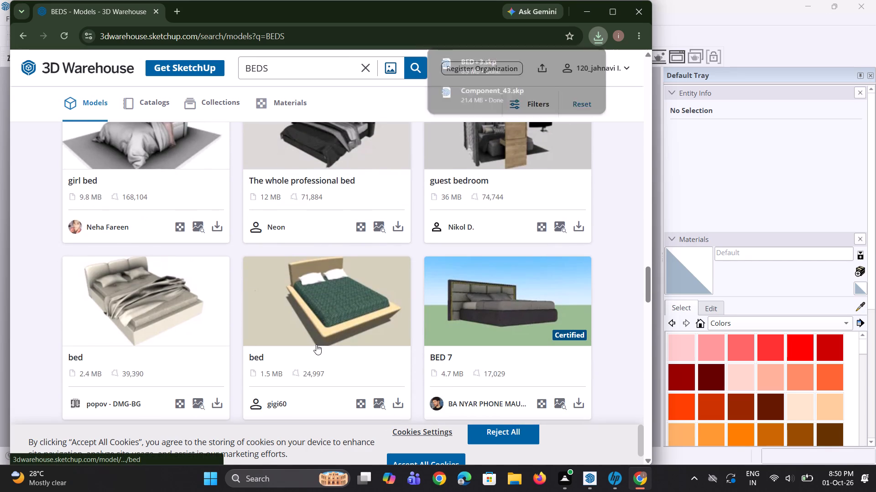
scroll(316, 344, "down", 4)
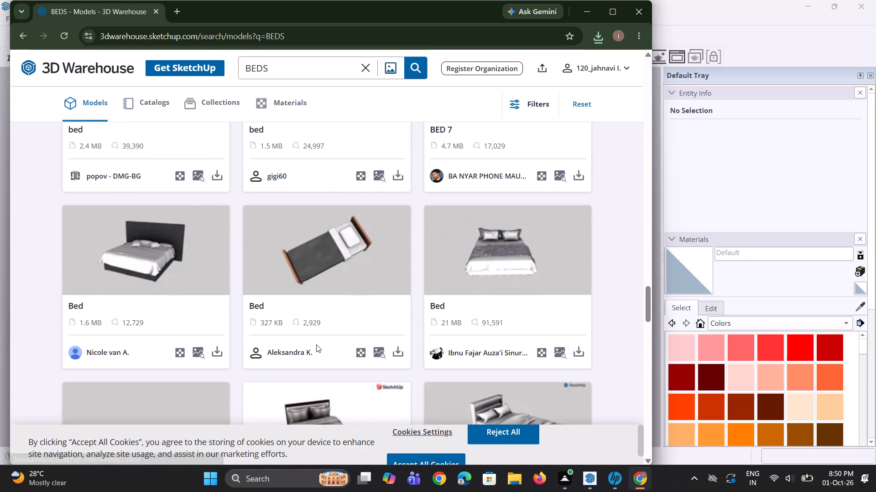
scroll(318, 338, "down", 2)
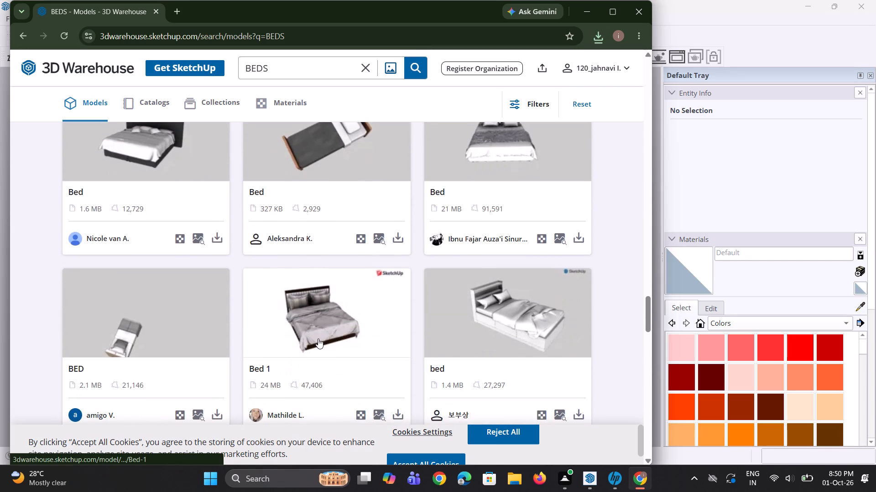
scroll(318, 338, "down", 3)
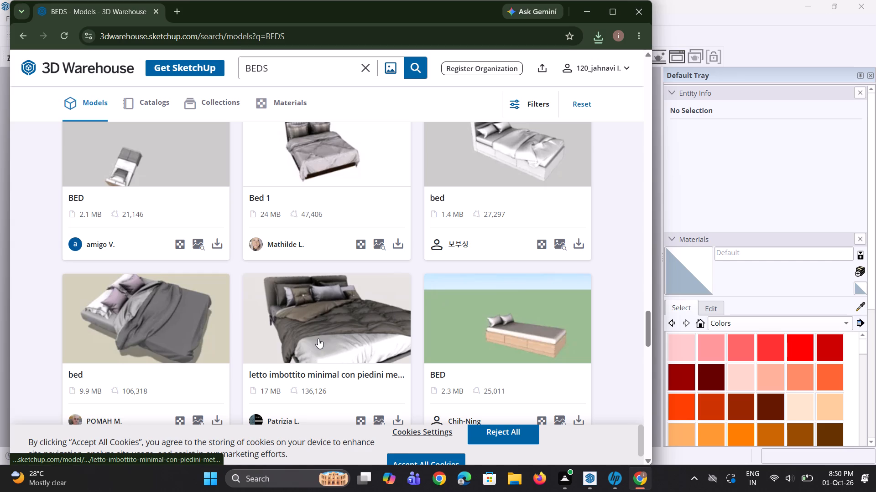
scroll(318, 338, "down", 6)
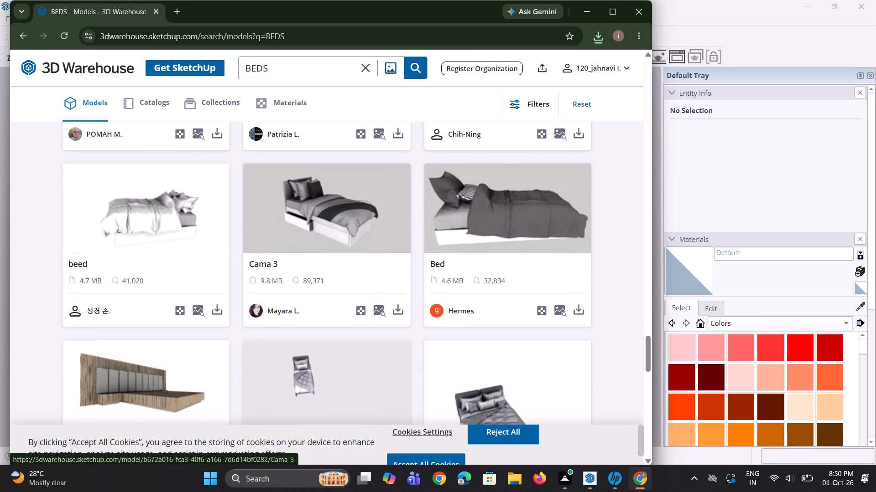
scroll(318, 338, "down", 5)
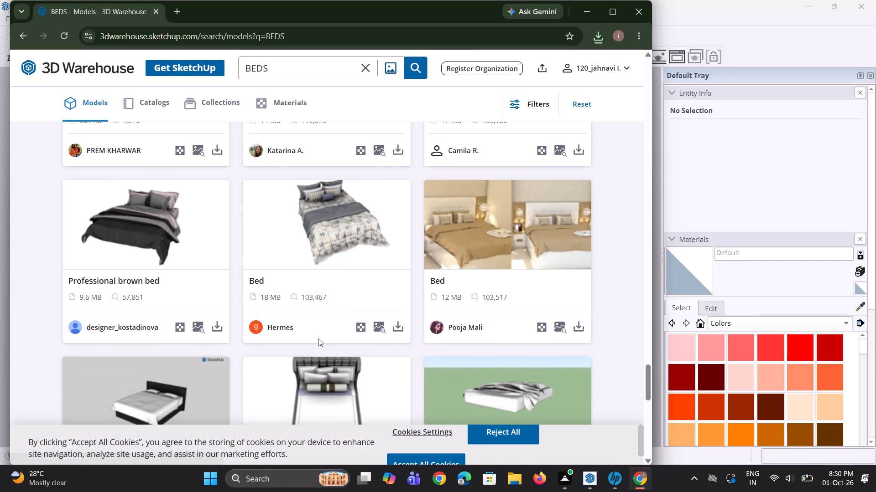
scroll(318, 338, "down", 2)
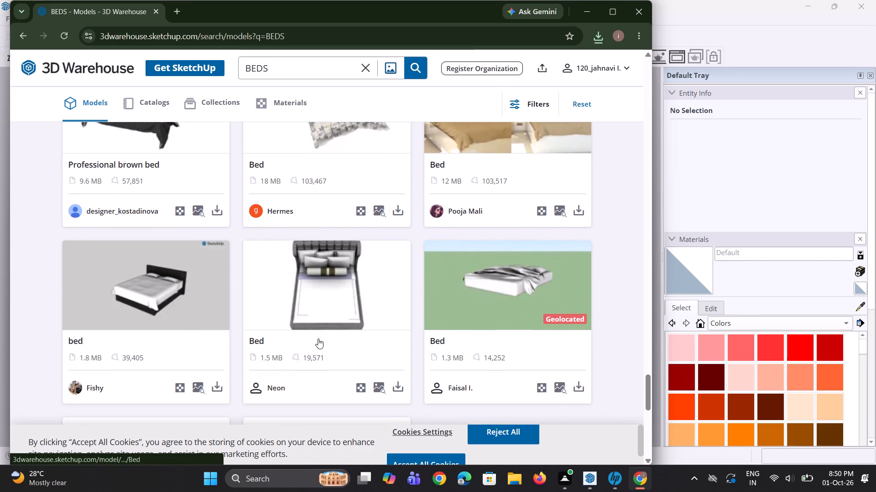
scroll(318, 338, "down", 6)
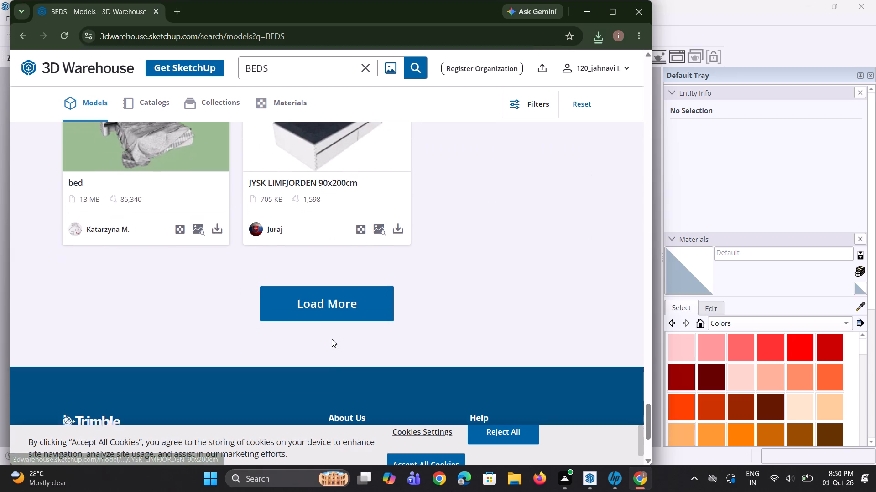
scroll(329, 345, "up", 2)
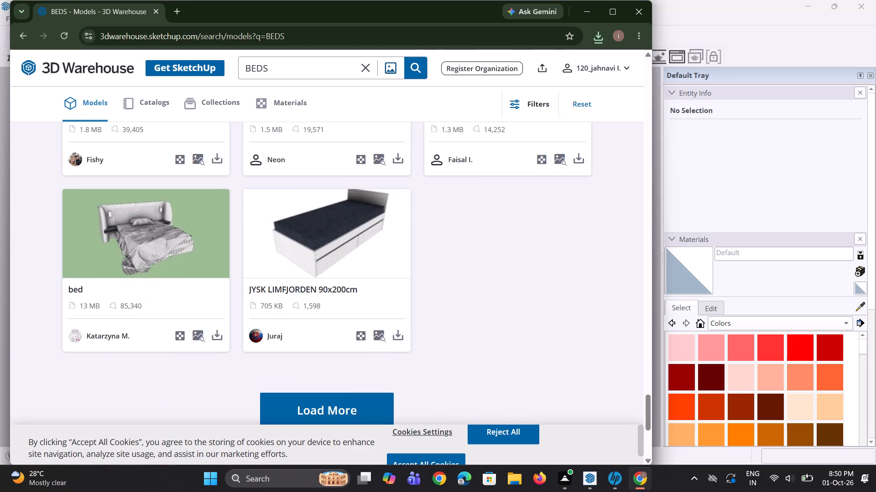
Search 3D Warehouse for "tables" and go to the beginning of the results.
left_click_drag(297, 76, 213, 70)
type("tables")
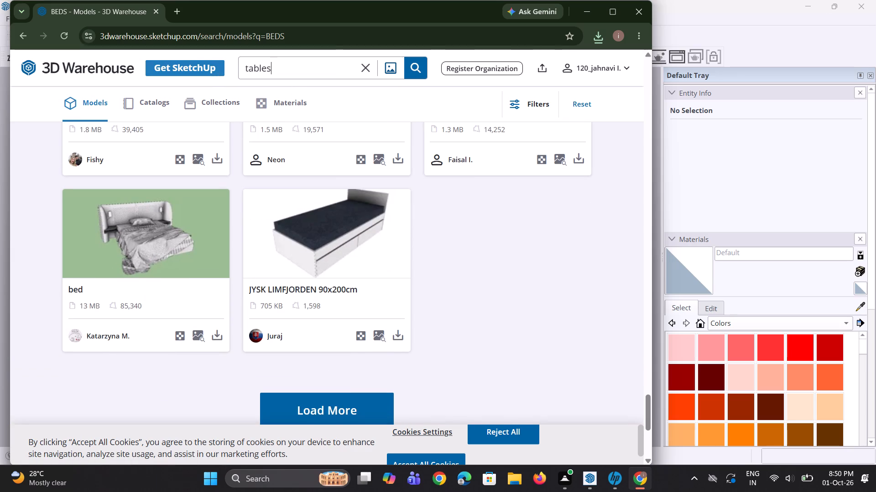
key("Return")
scroll(157, 267, "up", 3)
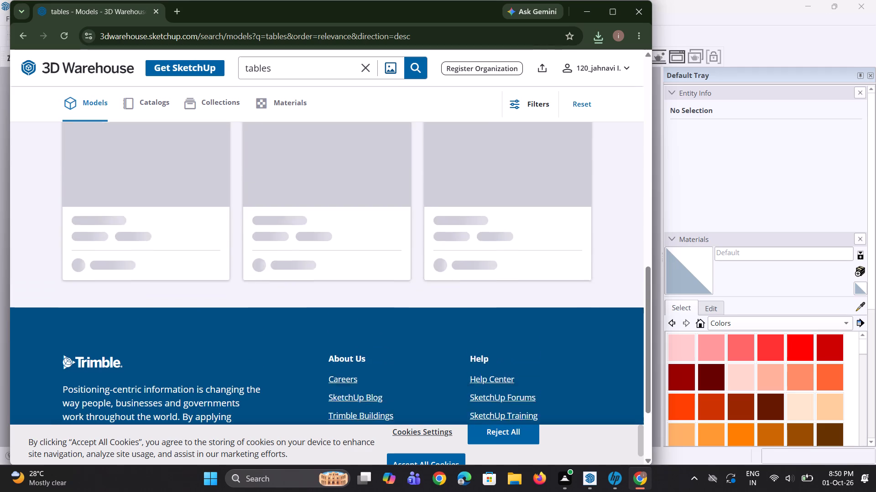
scroll(157, 267, "up", 3)
scroll(233, 267, "up", 10)
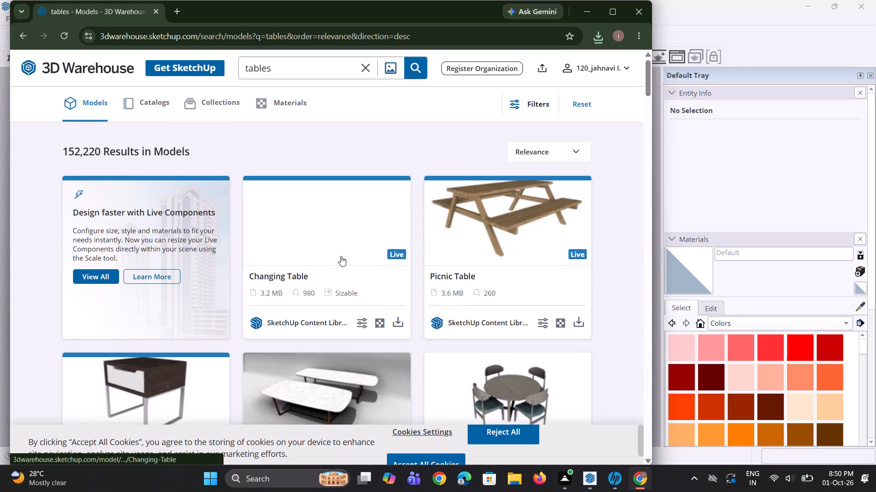
Examine the table models in the results for one that suits the bedroom.
scroll(351, 288, "down", 8)
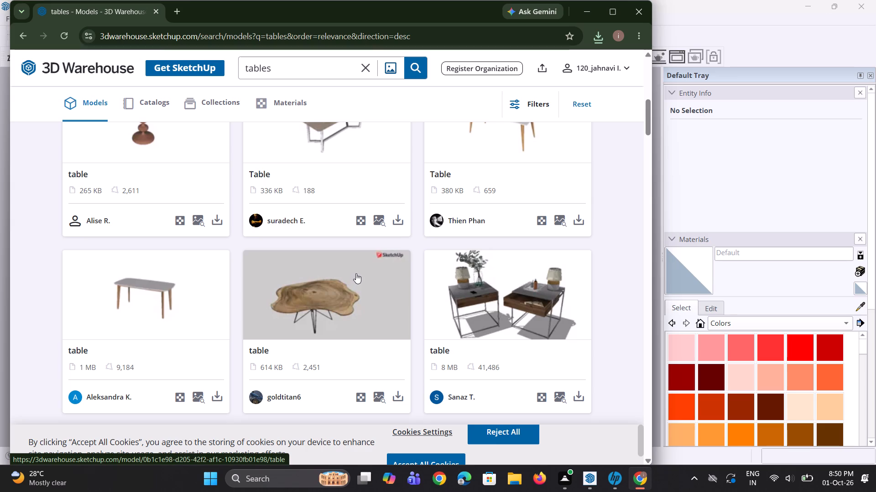
scroll(356, 273, "down", 6)
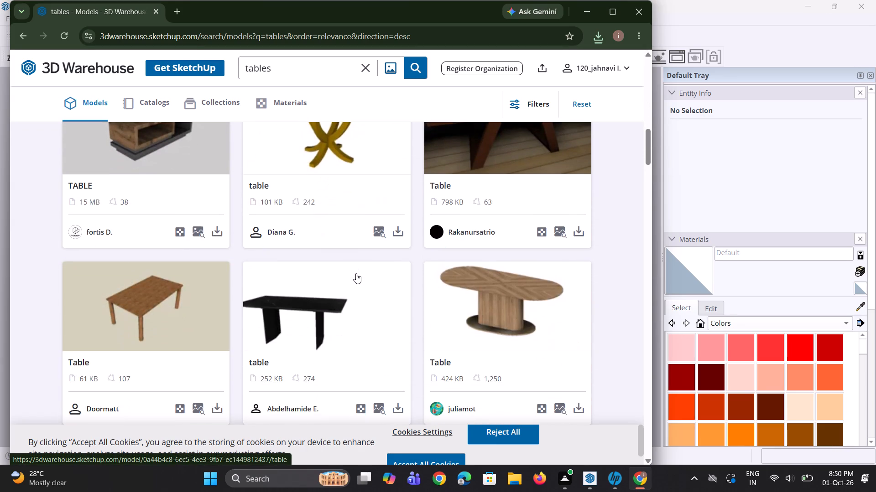
scroll(356, 272, "down", 6)
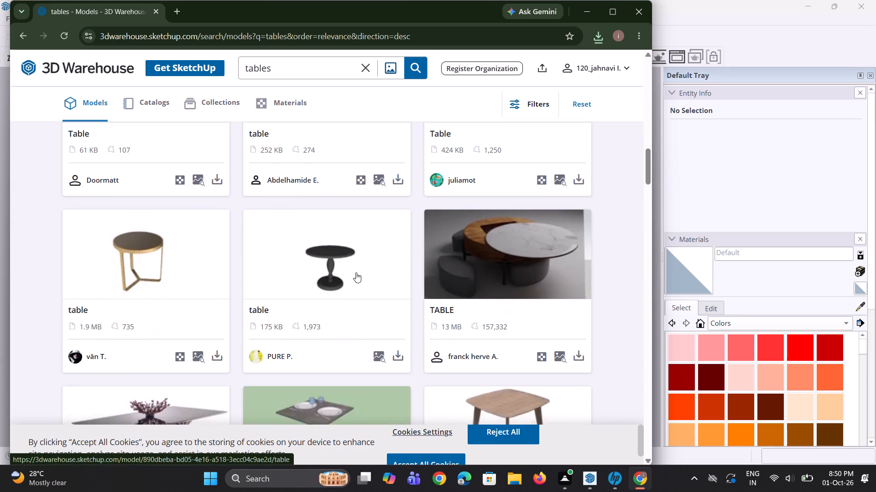
scroll(356, 272, "down", 5)
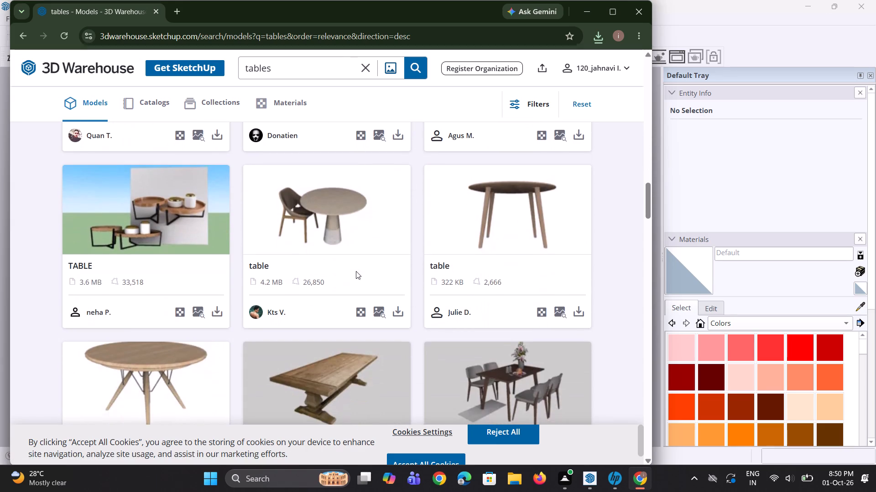
scroll(356, 271, "down", 5)
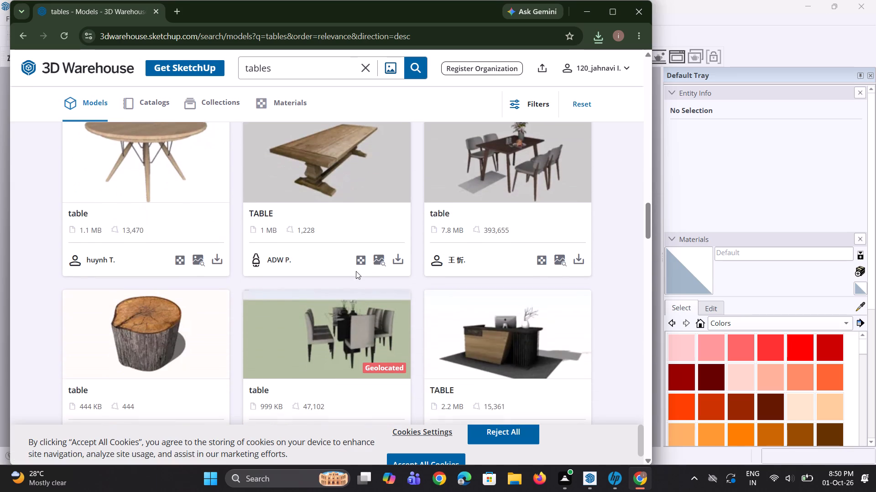
scroll(356, 271, "down", 8)
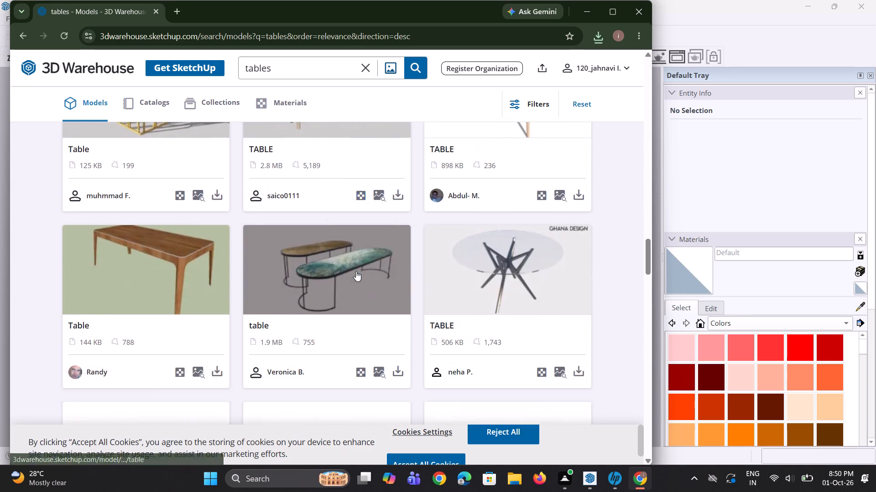
scroll(356, 271, "down", 4)
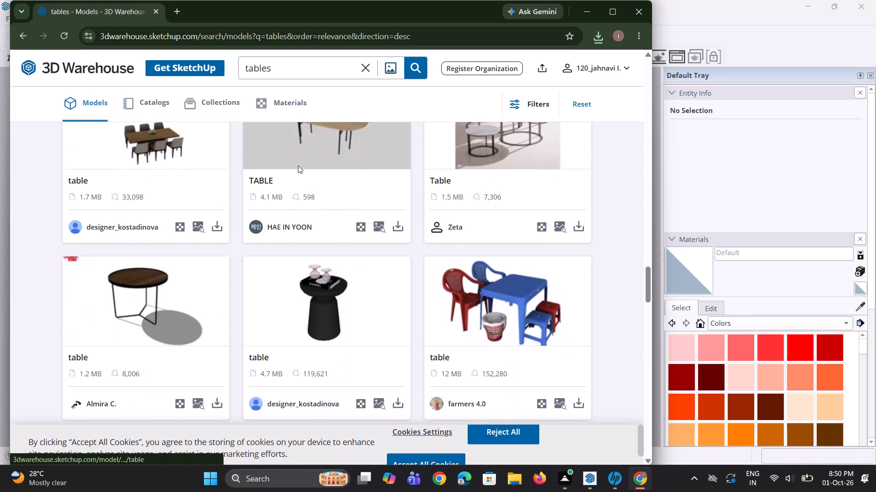
Search 3D Warehouse for "bedroom tables" instead.
left_click_drag(289, 69, 198, 77)
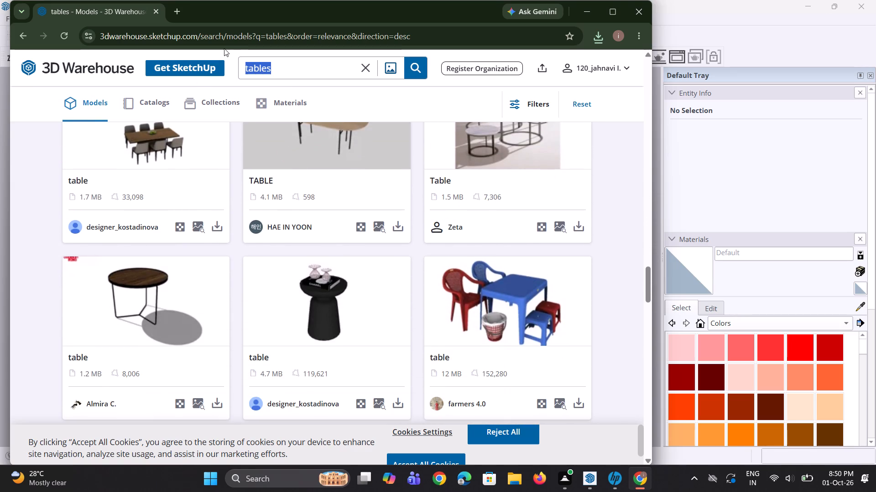
type("bedroom tables")
key("Return")
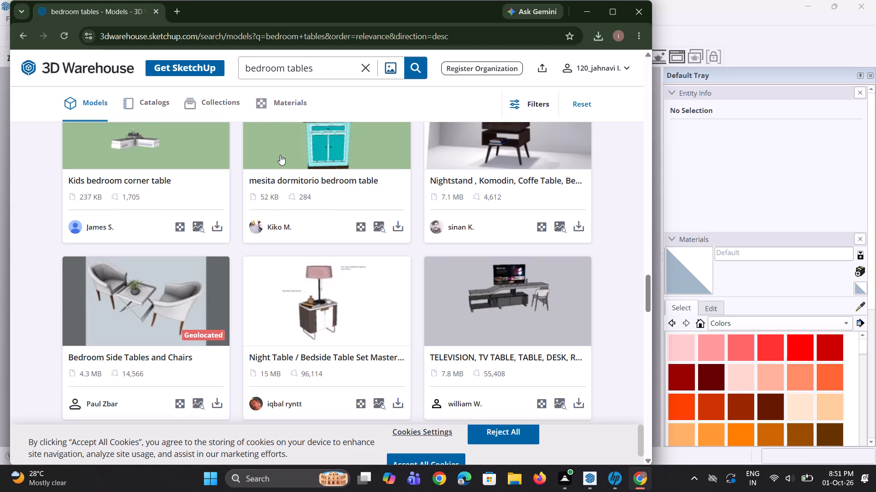
Examine the bedroom table models further down the results, and return to the beginning of the list.
scroll(284, 186, "down", 5)
scroll(399, 284, "down", 2)
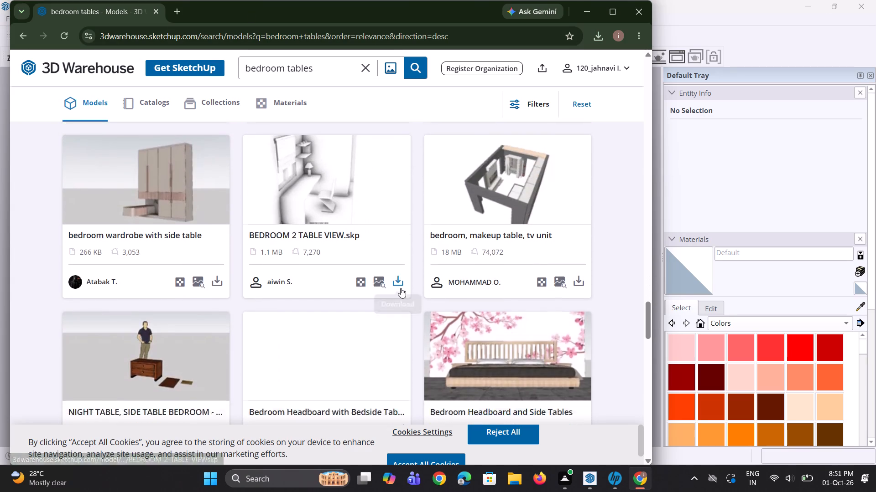
scroll(401, 288, "down", 1)
scroll(363, 321, "down", 3)
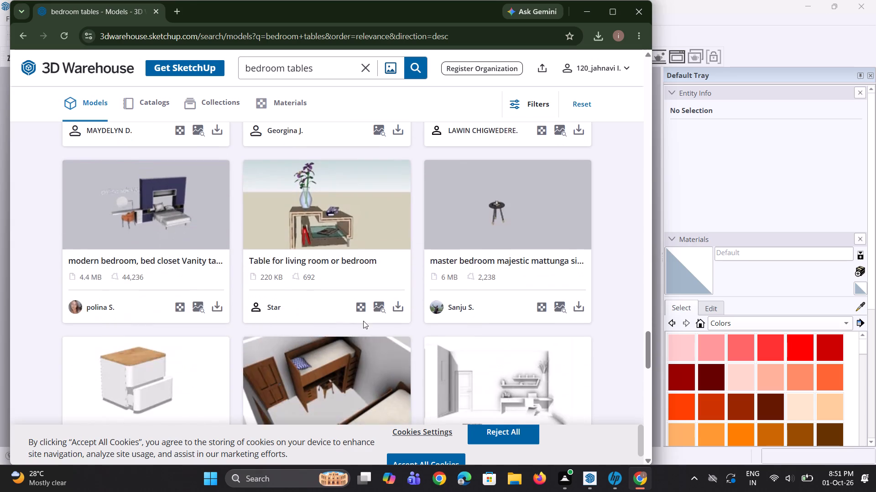
scroll(363, 321, "down", 3)
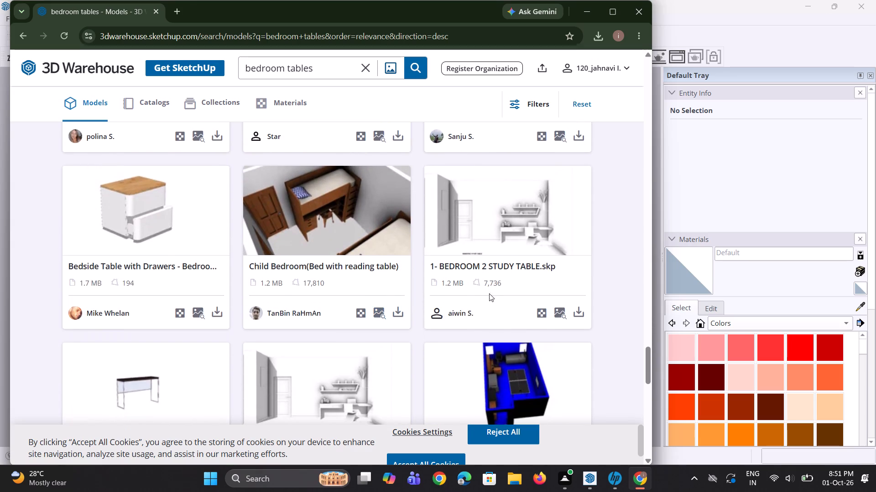
scroll(434, 294, "up", 17)
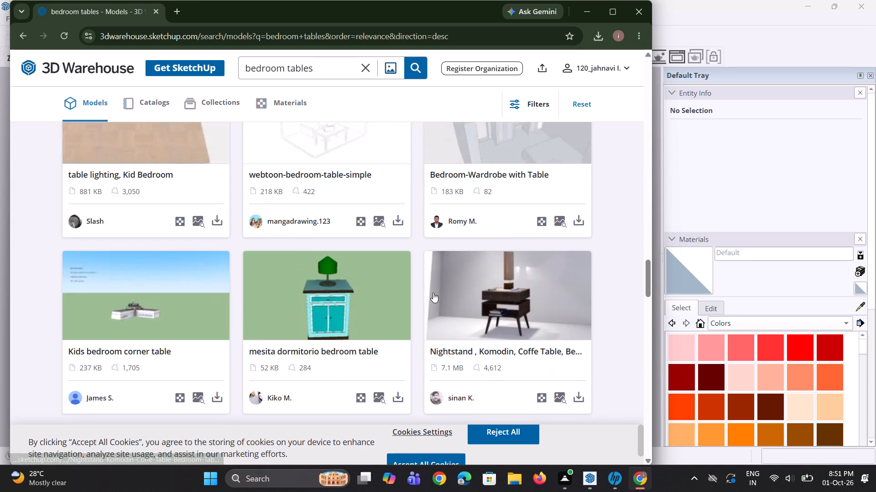
scroll(433, 292, "up", 10)
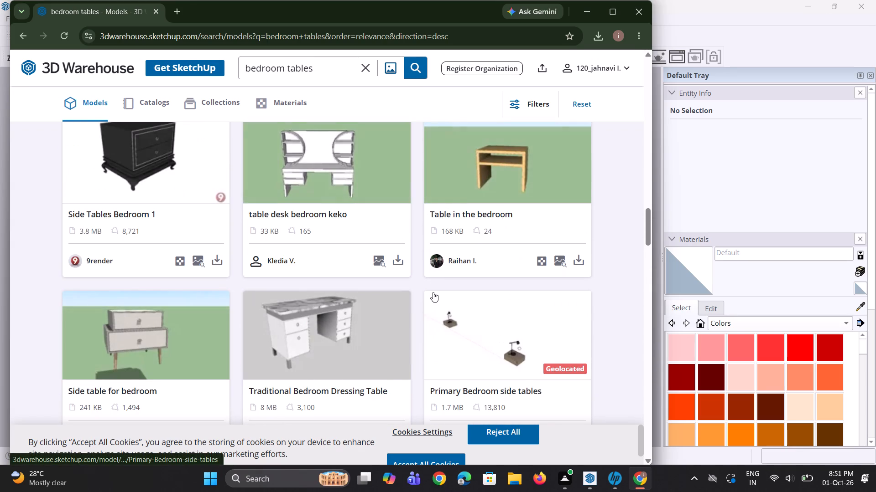
scroll(433, 292, "up", 4)
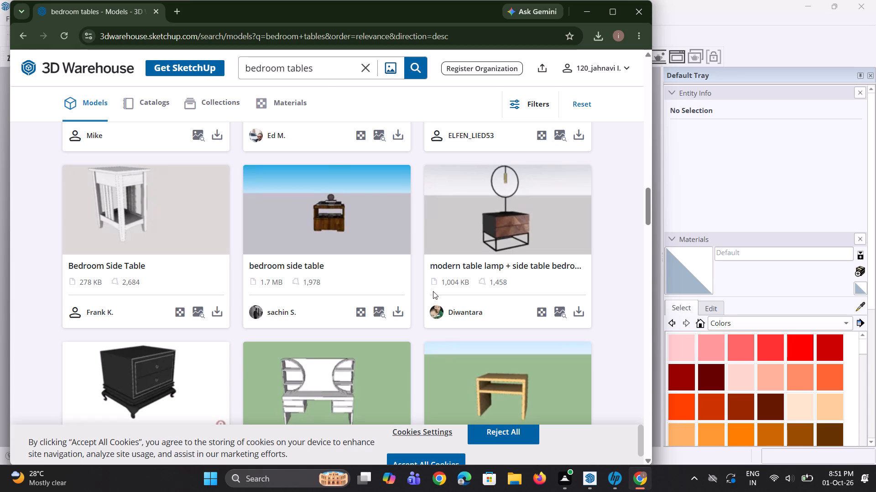
scroll(401, 281, "up", 2)
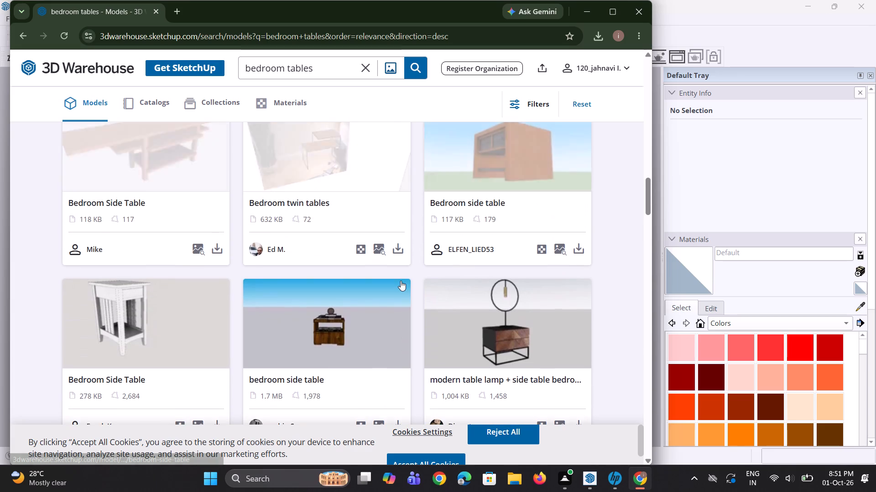
scroll(401, 281, "up", 9)
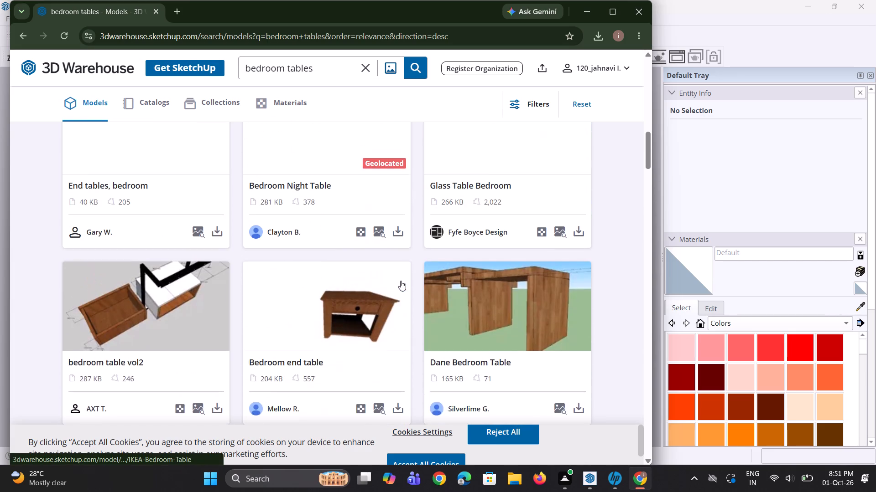
scroll(401, 281, "up", 6)
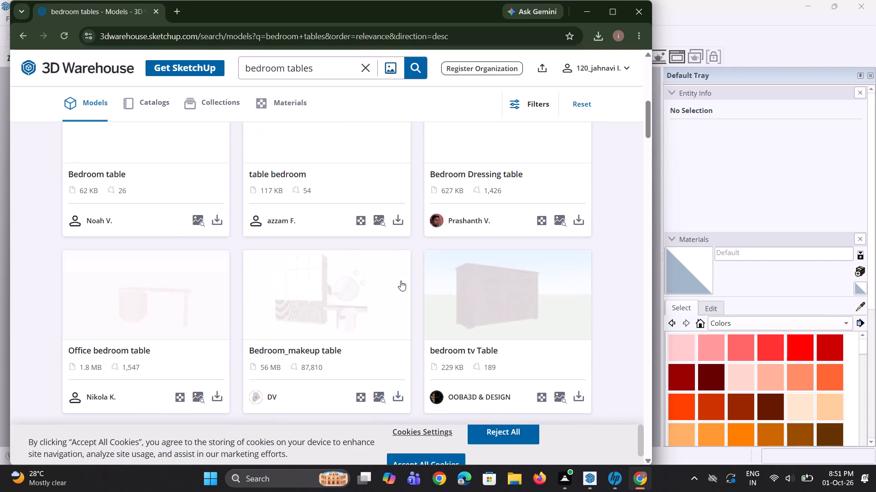
scroll(401, 281, "up", 7)
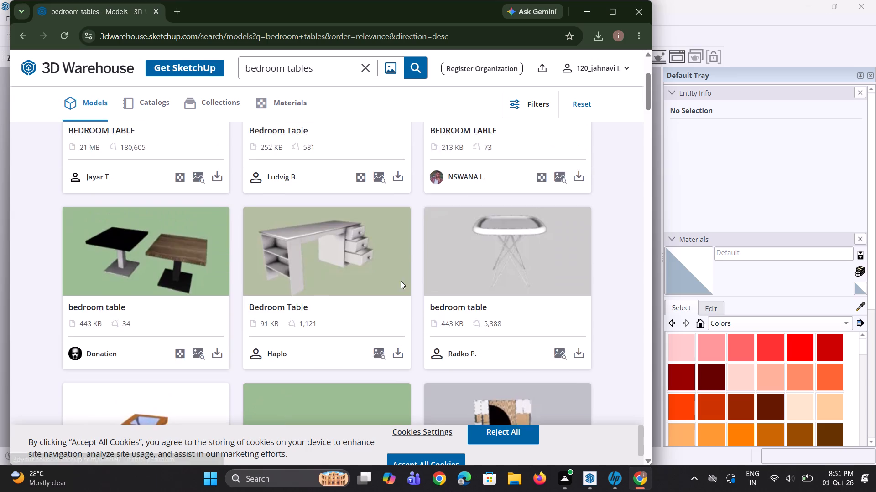
scroll(401, 281, "up", 4)
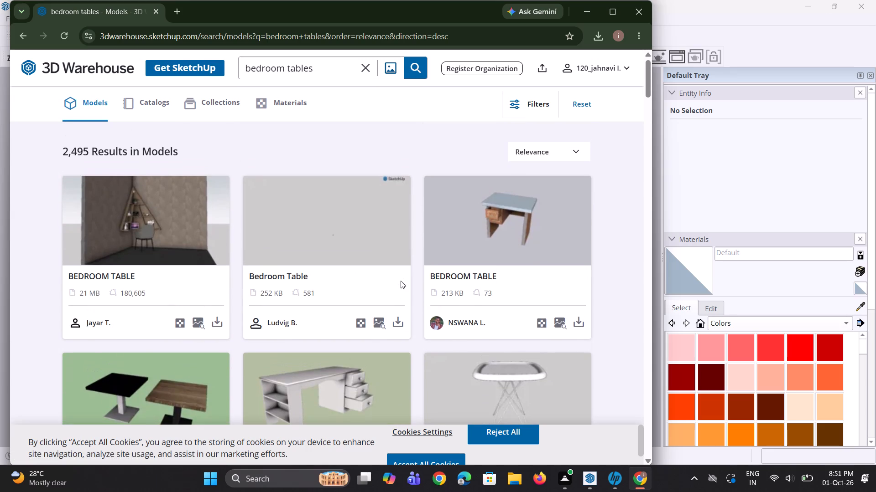
Review the bedroom table results again through to the end of the list for a side table or nightstand that suits the room.
scroll(401, 281, "down", 12)
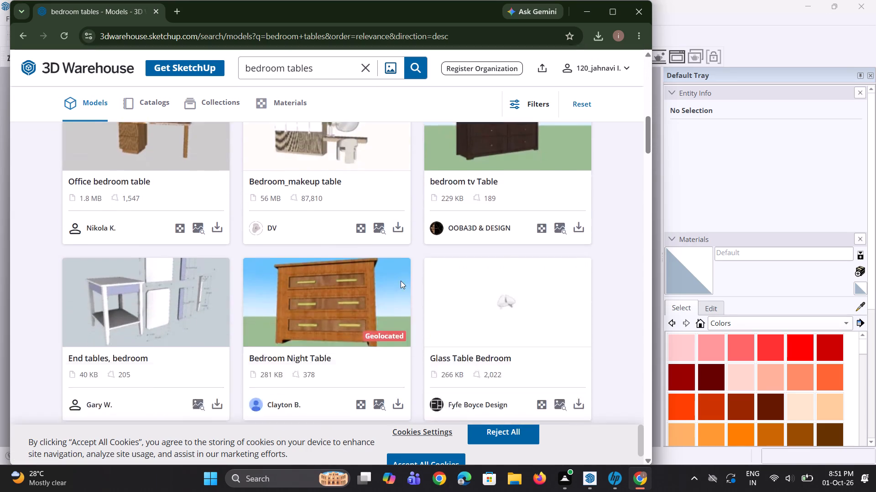
scroll(401, 279, "down", 13)
scroll(401, 278, "up", 1)
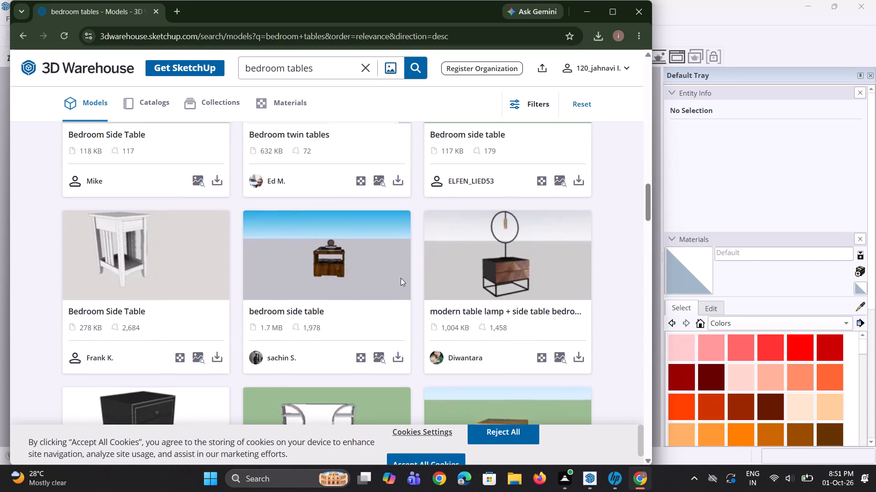
scroll(401, 278, "down", 8)
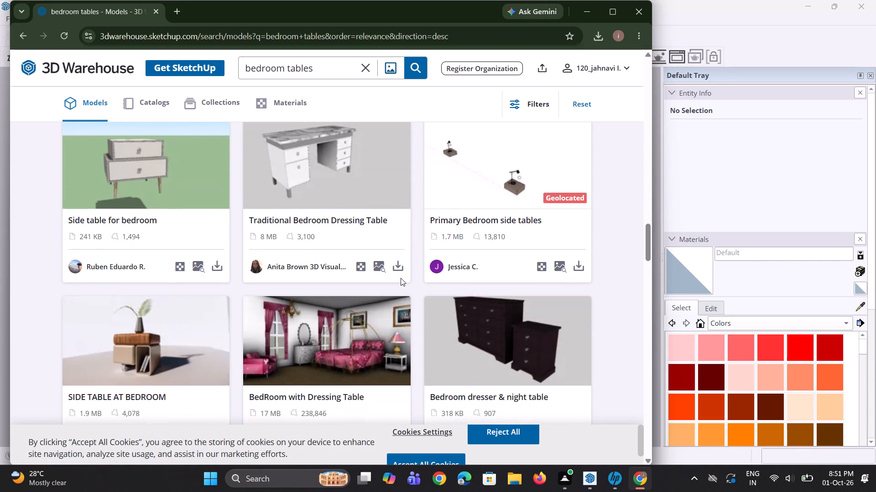
scroll(401, 278, "down", 7)
scroll(401, 278, "up", 1)
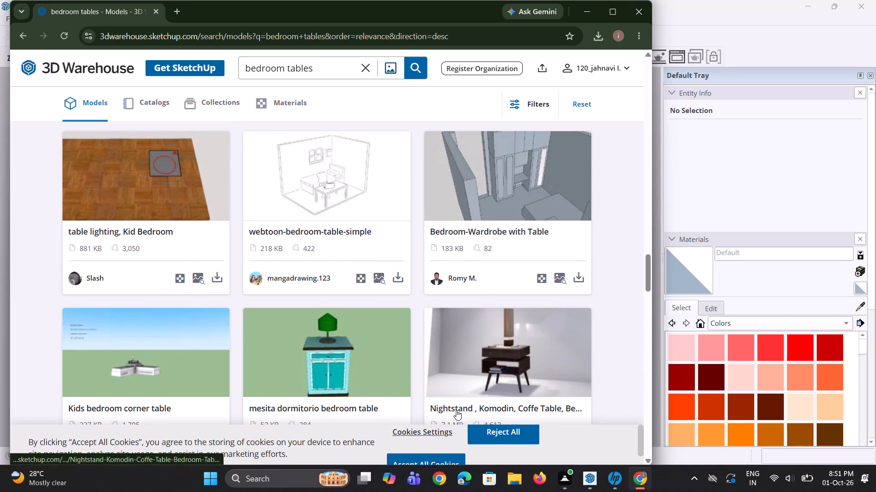
scroll(393, 338, "down", 6)
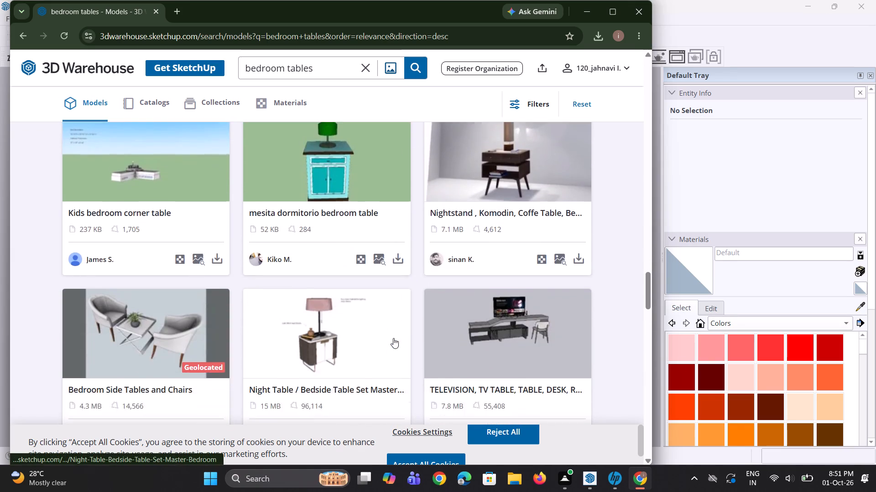
scroll(393, 338, "down", 9)
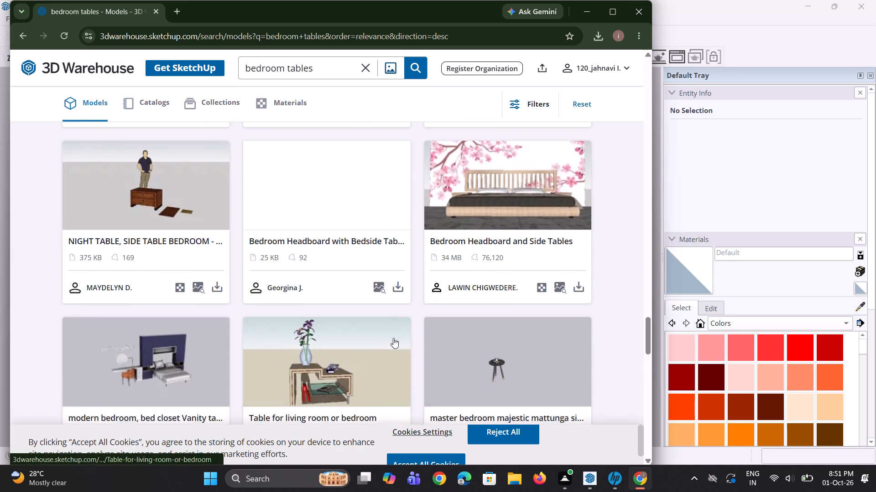
scroll(393, 338, "down", 4)
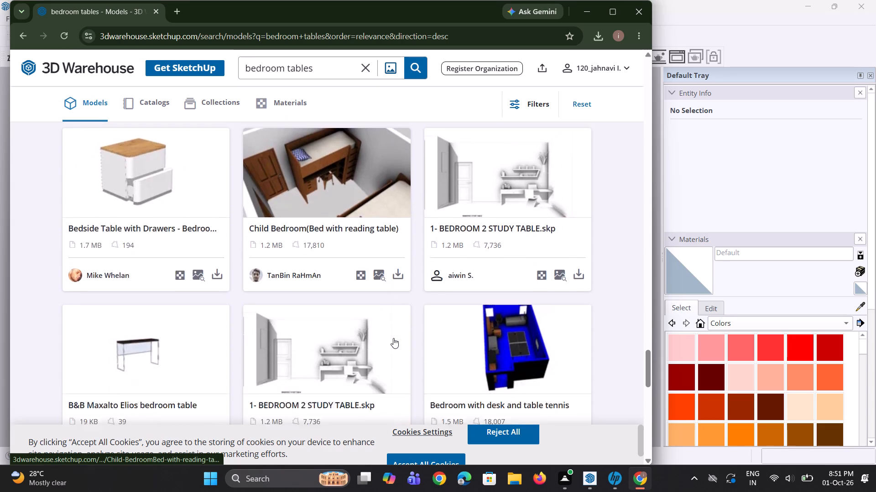
scroll(393, 338, "down", 7)
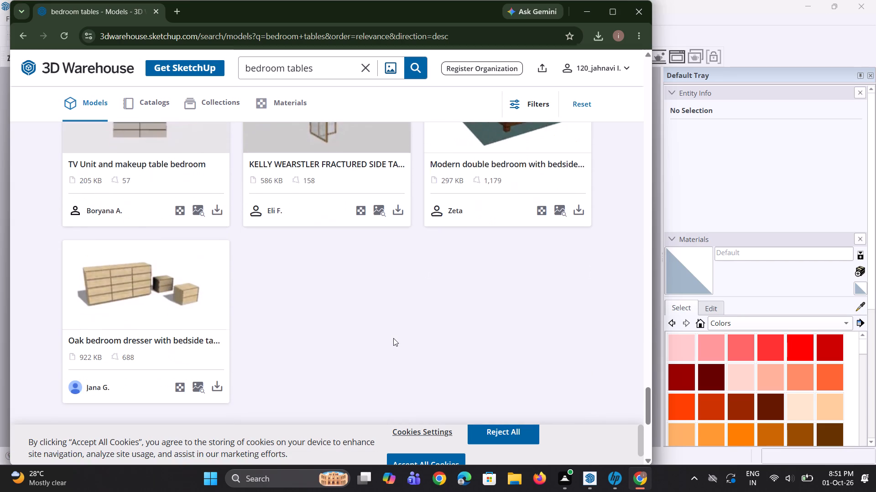
scroll(393, 338, "down", 2)
scroll(393, 338, "up", 10)
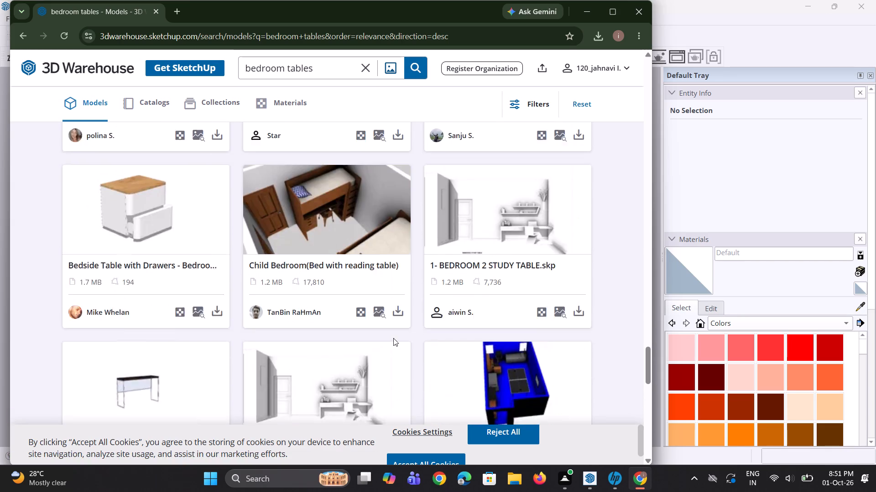
scroll(393, 338, "up", 11)
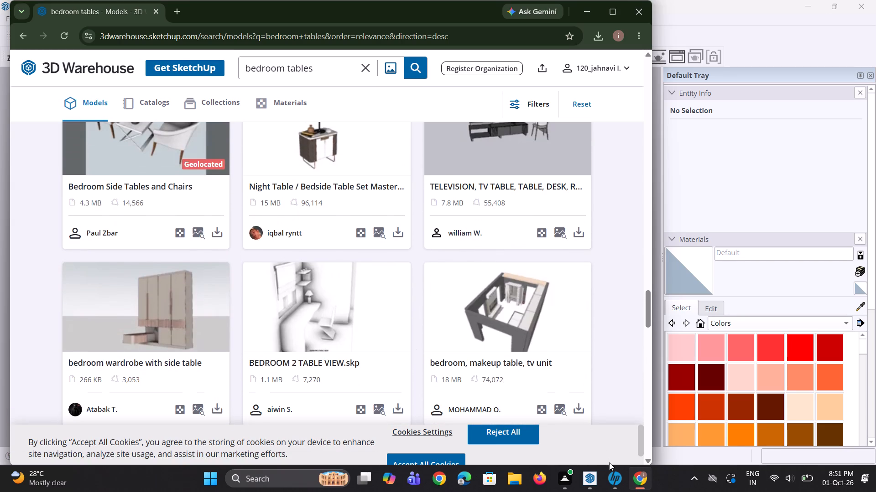
Switch back to the room model in SketchUp.
left_click(589, 481)
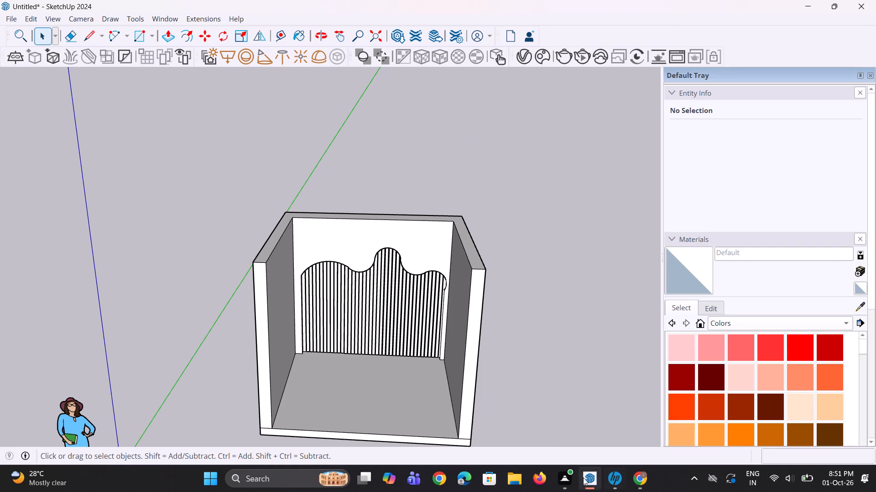
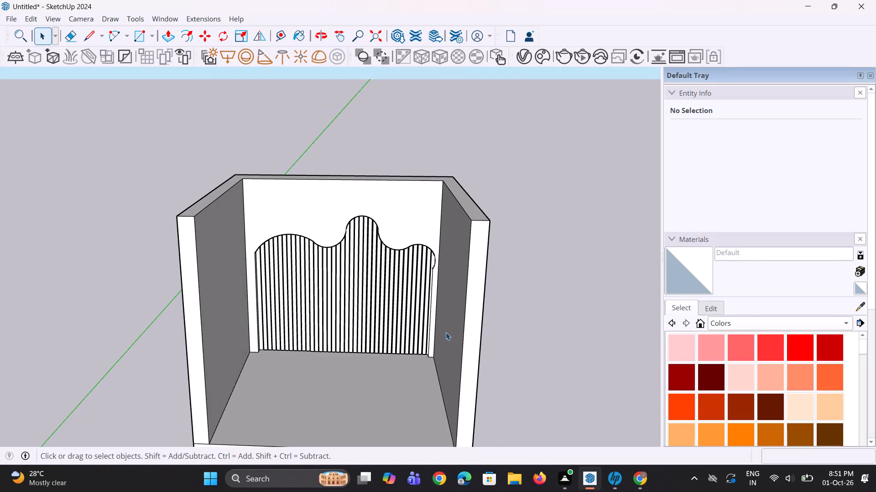
Import the downloaded BED+3 model from the Downloads folder and place it near the room.
scroll(446, 332, "up", 5)
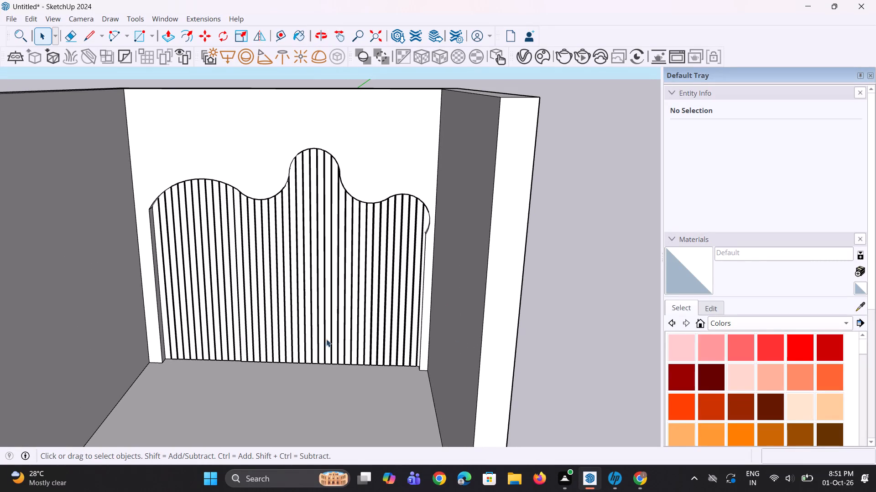
scroll(176, 332, "down", 7)
middle_click_drag(245, 328, 280, 325)
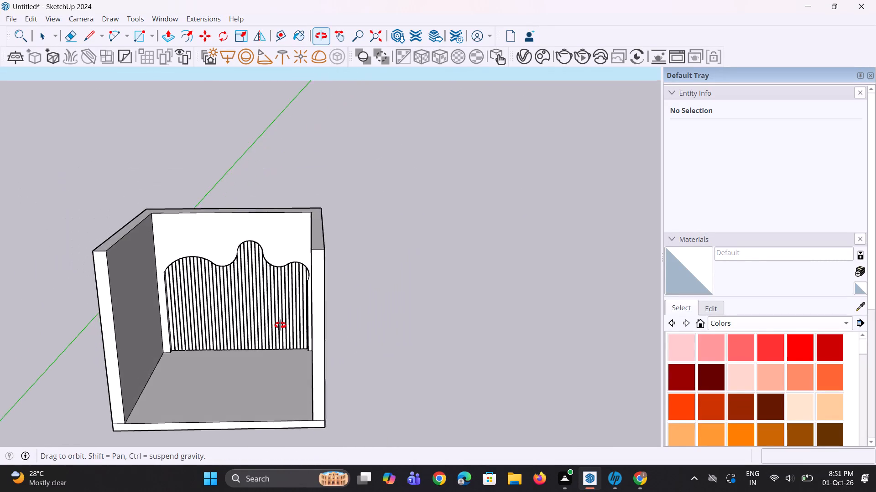
middle_click_drag(280, 325, 289, 323)
scroll(303, 322, "up", 3)
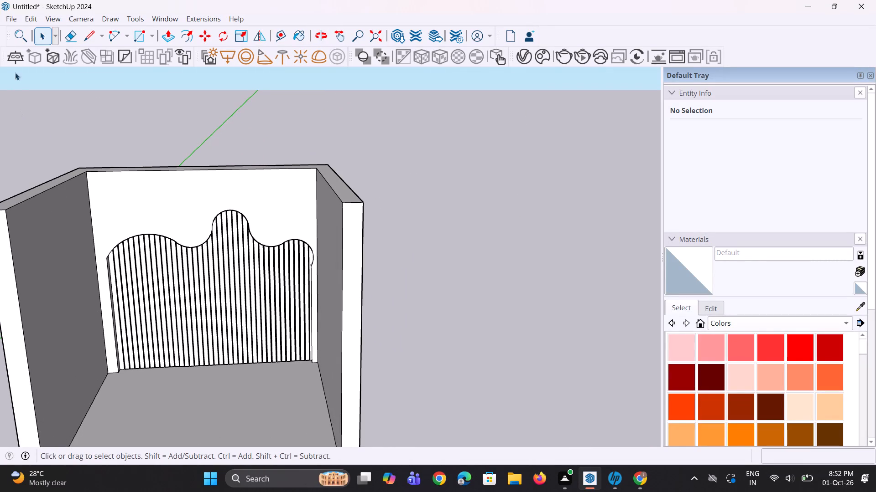
left_click(8, 19)
left_click(44, 179)
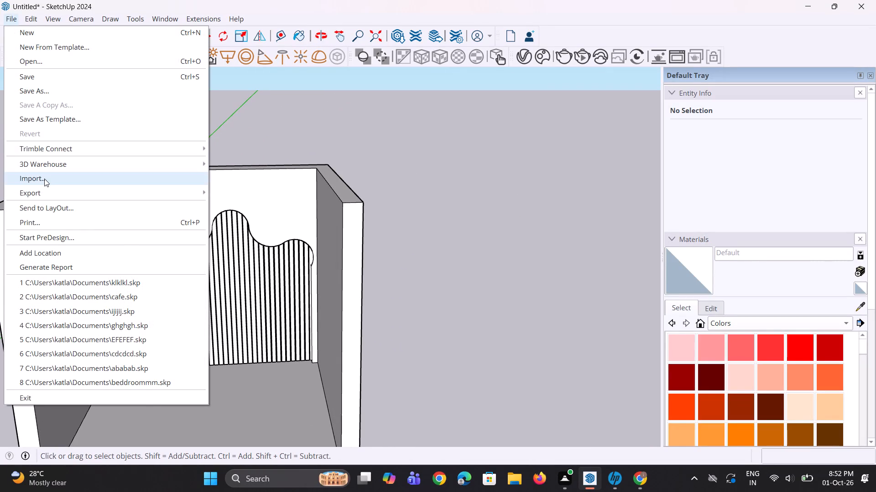
left_click(68, 160)
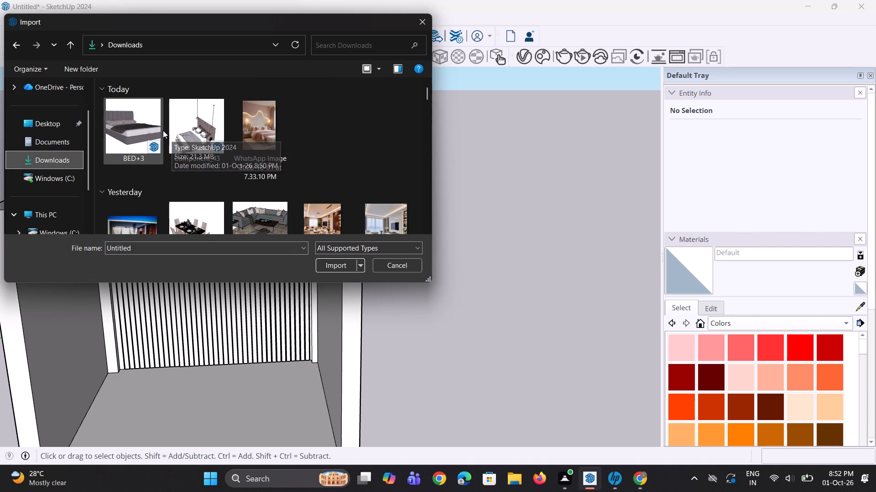
left_click(151, 135)
left_click(335, 265)
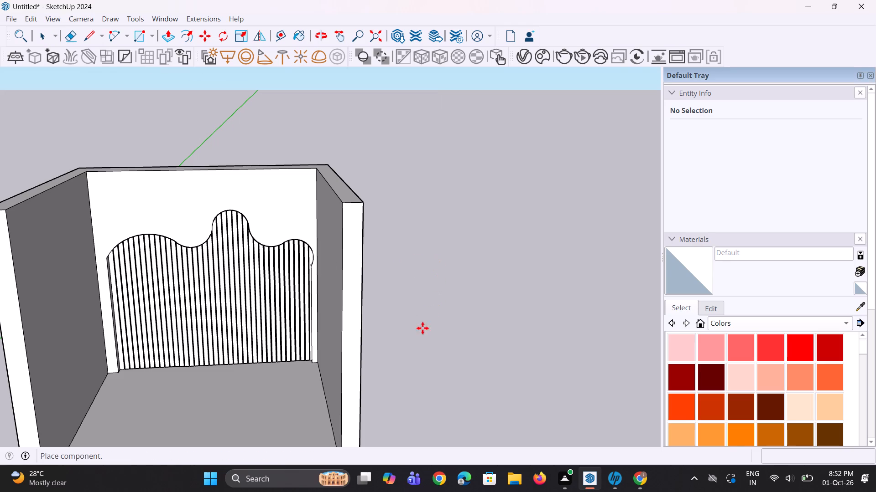
scroll(411, 321, "down", 7)
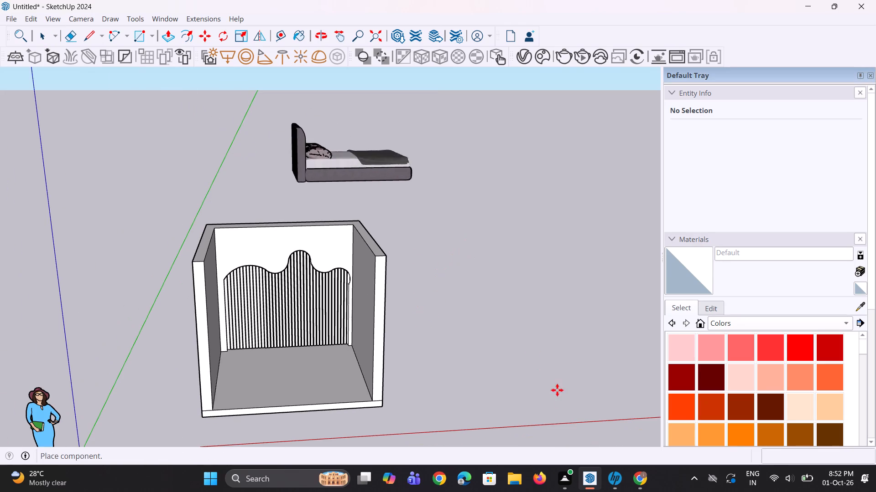
left_click(418, 394)
Move the bed away from above the room so it stands clear beside the side wall.
scroll(223, 192, "up", 2)
left_click(218, 186)
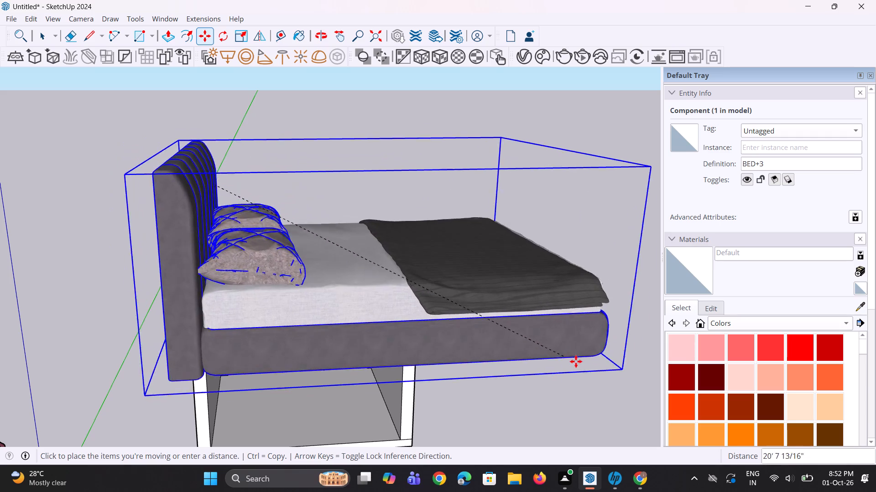
scroll(378, 325, "down", 8)
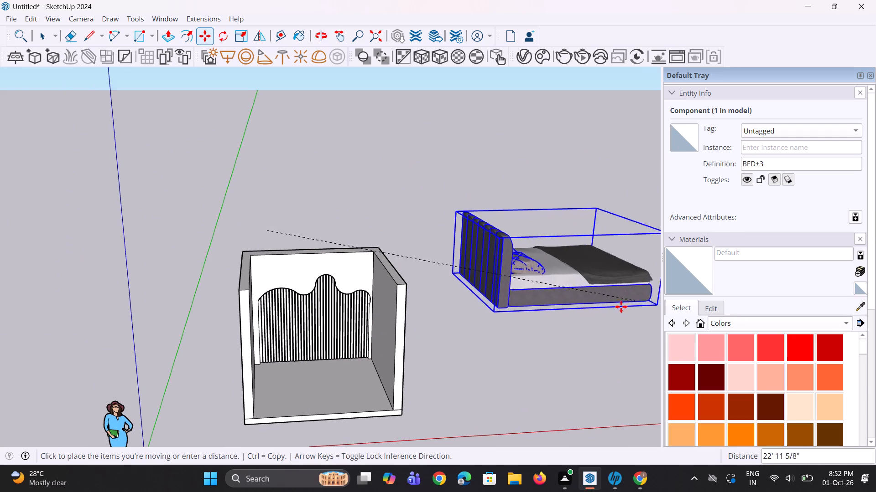
left_click(608, 327)
middle_click_drag(522, 352, 434, 326)
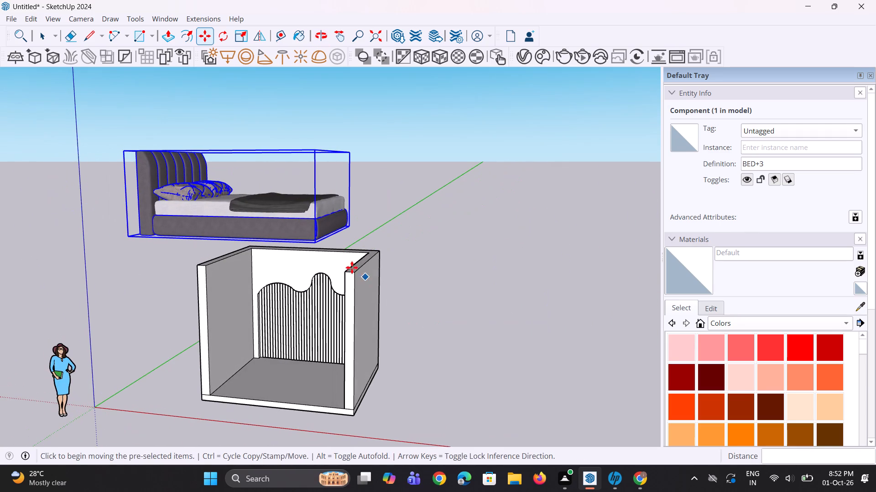
left_click(316, 247)
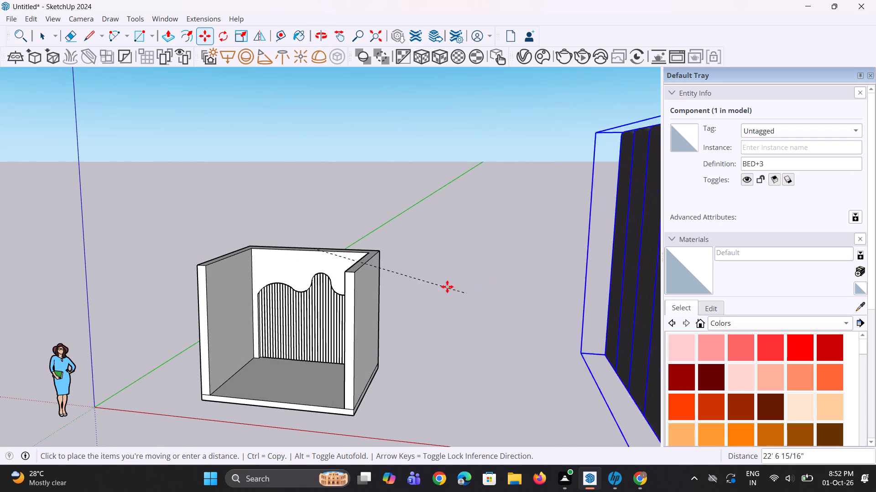
left_click(442, 246)
Lower the bed straight down along the blue axis by about 11' to ground level.
middle_click_drag(472, 248, 468, 225)
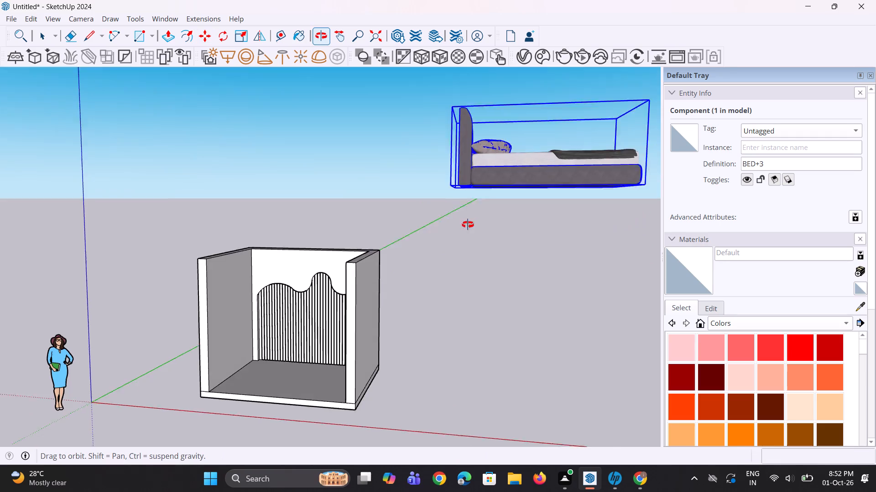
middle_click_drag(468, 225, 460, 215)
left_click(433, 144)
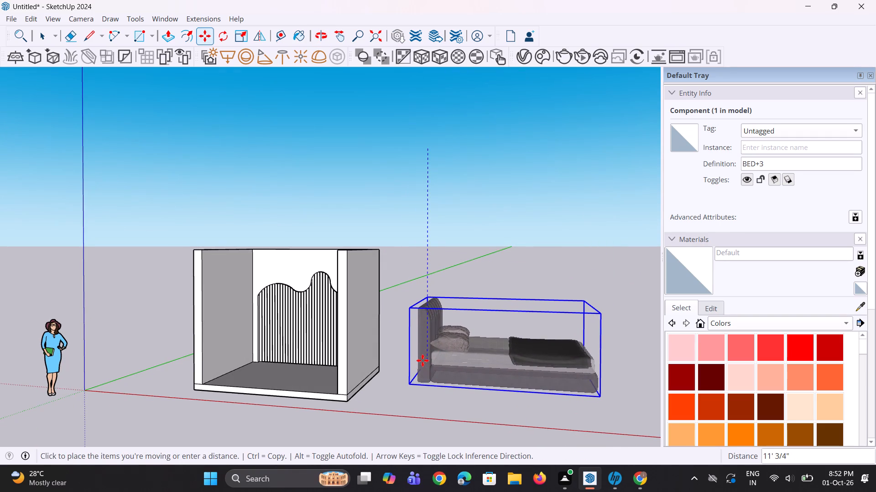
left_click(422, 360)
Rotate the bed 90 degrees about the vertical axis so its headboard lines up with the room's back wall.
scroll(423, 379, "down", 4)
middle_click_drag(427, 377, 421, 329)
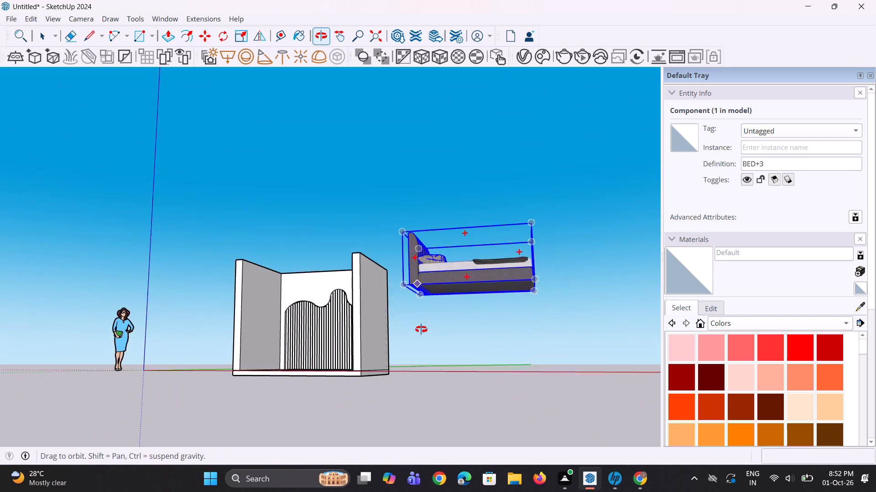
middle_click_drag(421, 329, 430, 387)
scroll(407, 333, "down", 4)
middle_click_drag(412, 347, 423, 363)
scroll(441, 379, "up", 2)
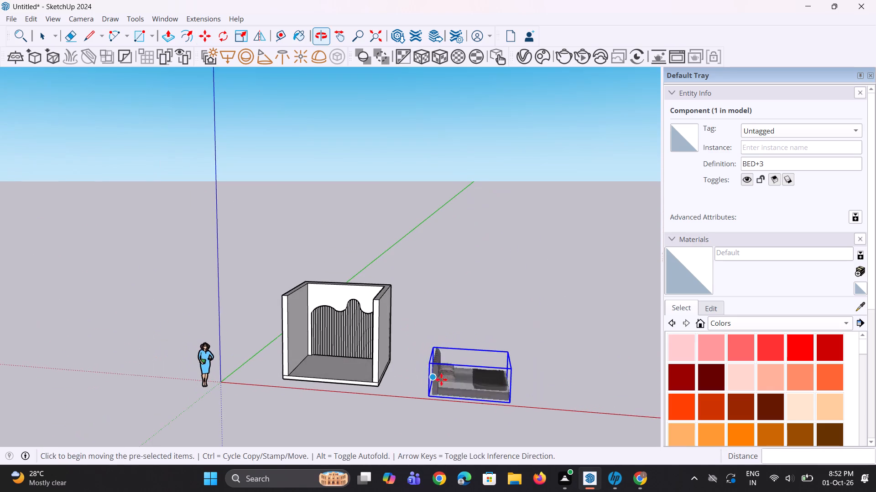
scroll(441, 379, "up", 4)
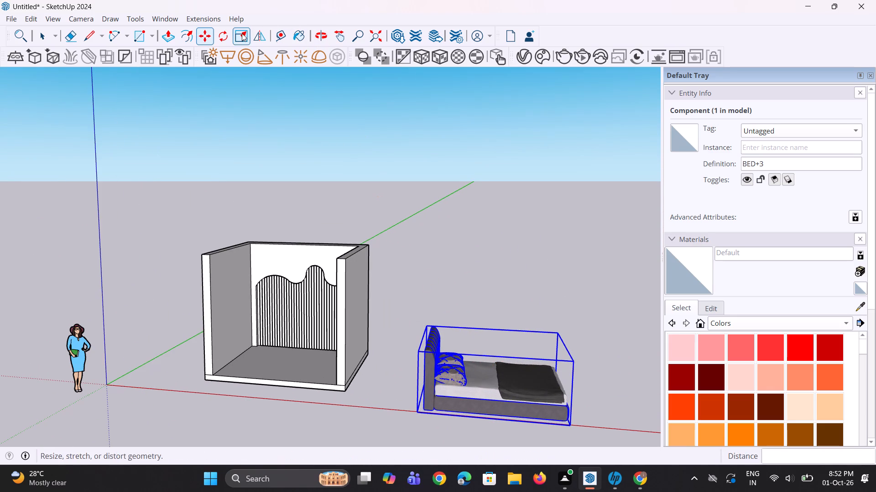
left_click(229, 35)
scroll(441, 274, "down", 4)
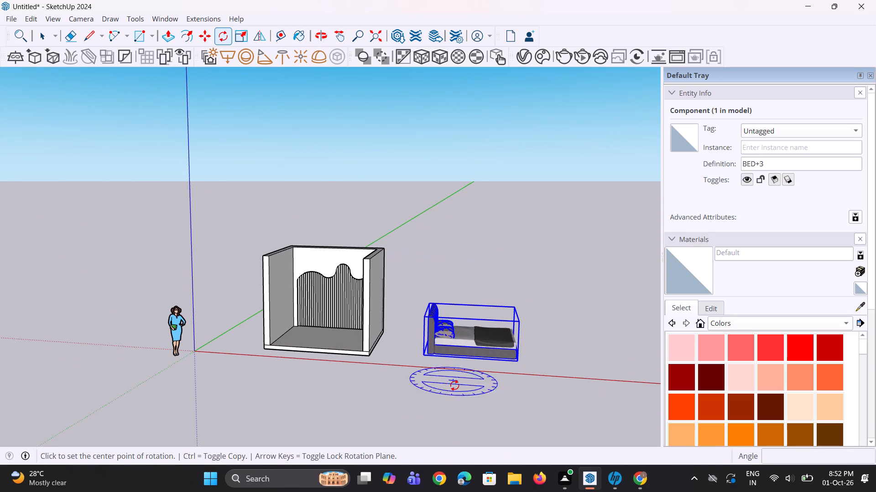
left_click(454, 389)
left_click(565, 397)
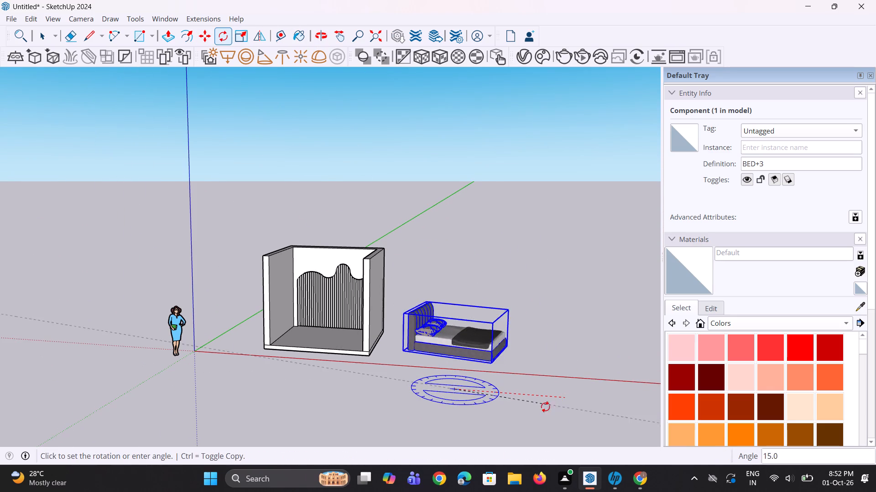
left_click(455, 413)
Move the rotated bed by its front bottom corner about 8' 9" so it stands outside the room, clear of the side wall.
scroll(418, 342, "up", 5)
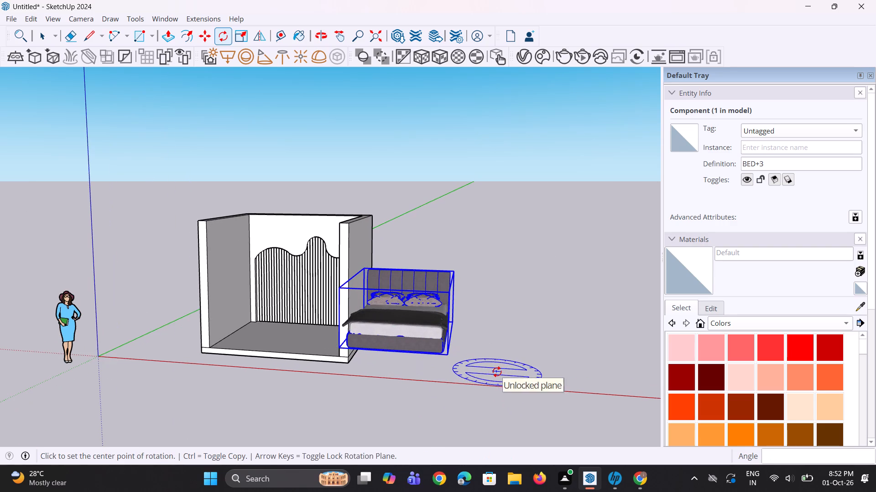
key("m")
left_click(341, 350)
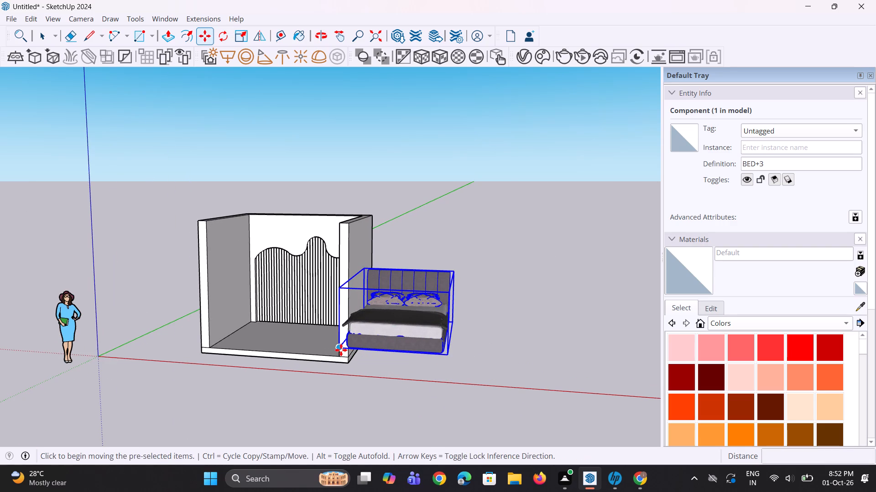
scroll(278, 348, "down", 3)
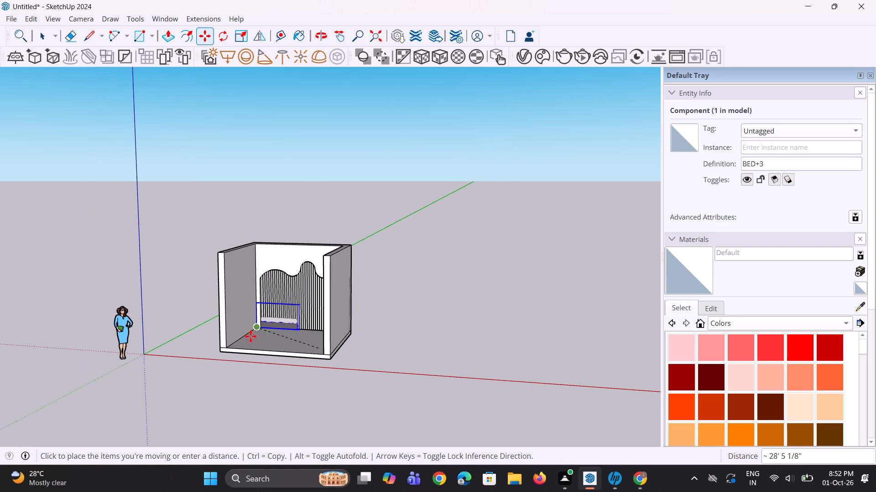
left_click(409, 369)
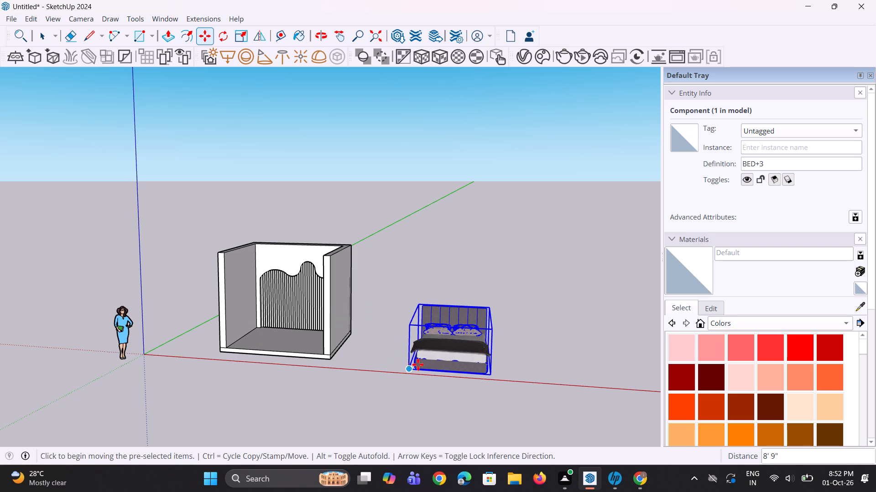
Open the bed component for editing.
scroll(441, 341, "up", 3)
right_click(441, 337)
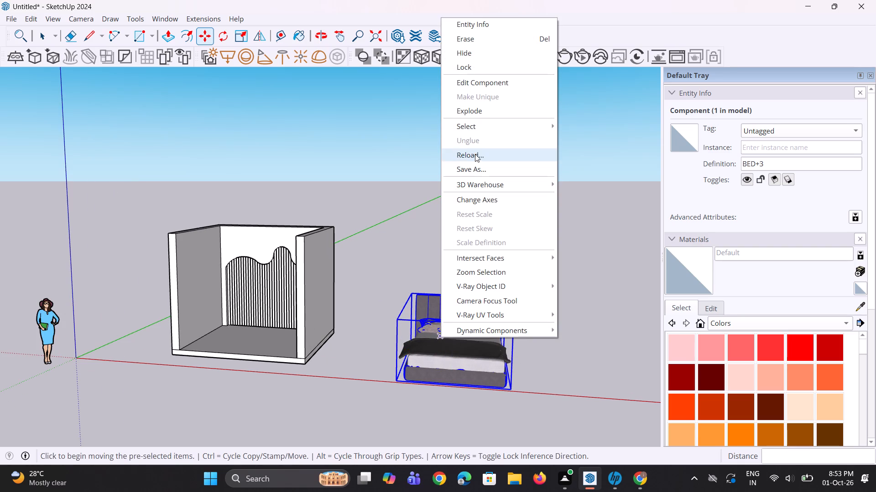
left_click(481, 87)
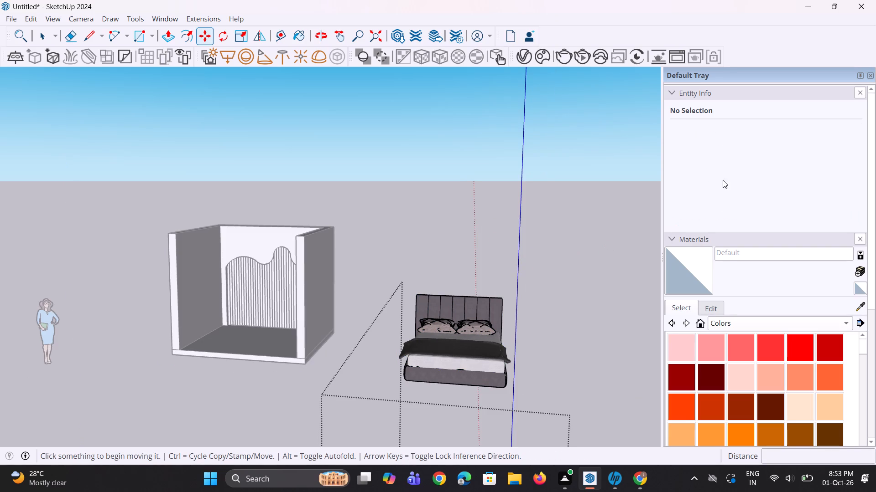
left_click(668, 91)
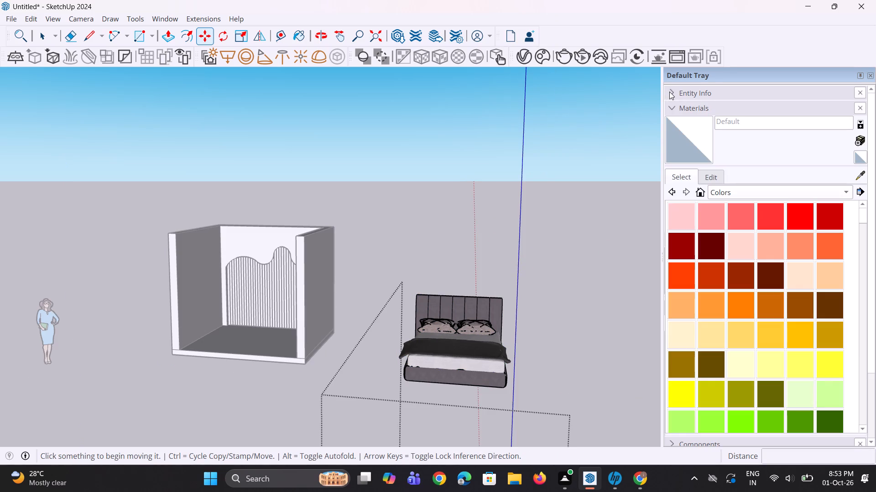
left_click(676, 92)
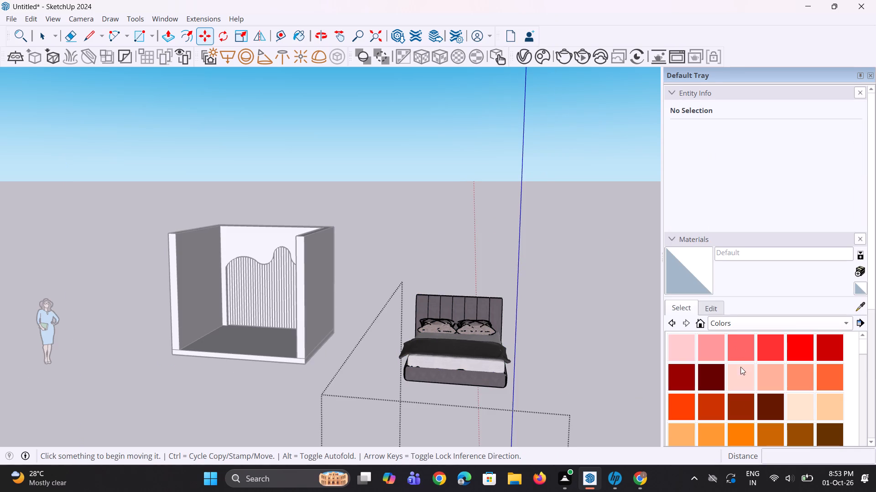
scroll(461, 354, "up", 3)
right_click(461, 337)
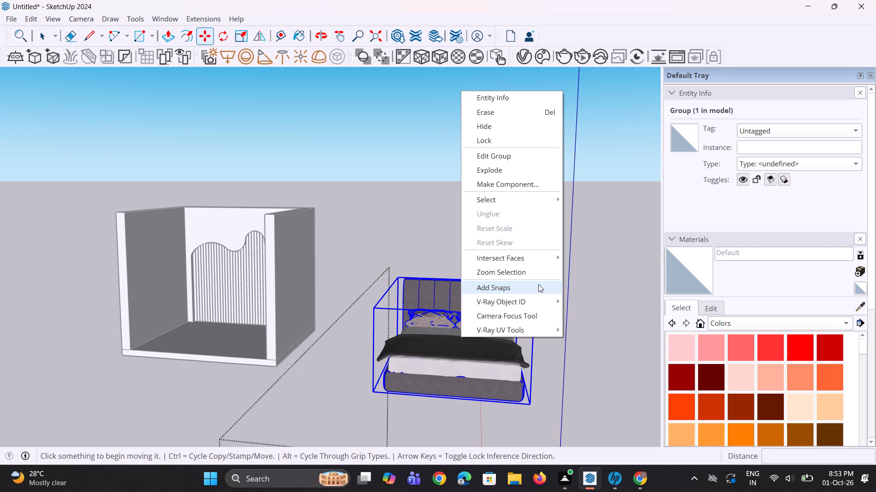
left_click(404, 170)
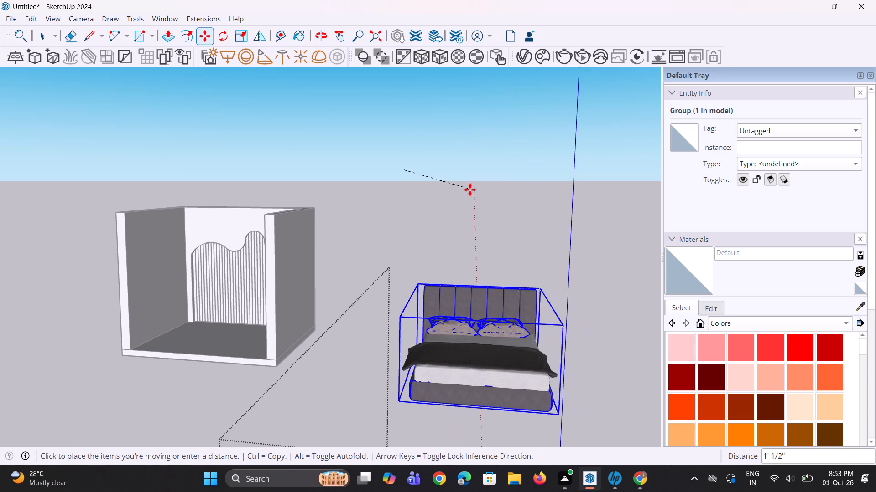
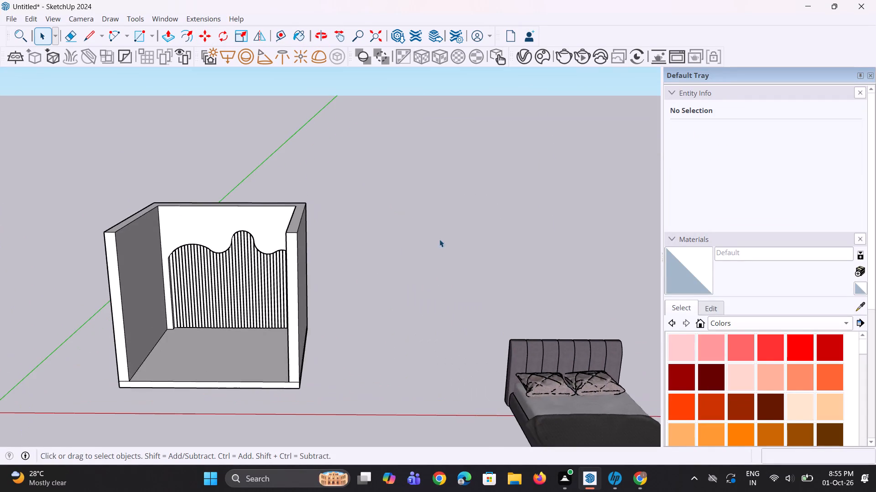
Move the bed about 14' towards the room and lower it about 4' so it stands just outside the side wall.
scroll(412, 207, "down", 10)
middle_click_drag(396, 241, 448, 318)
scroll(466, 315, "up", 5)
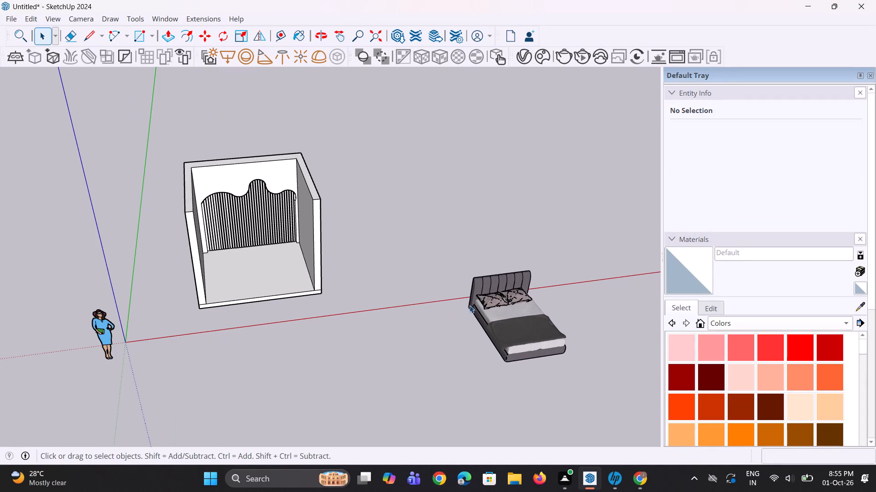
key("m")
left_click(464, 307)
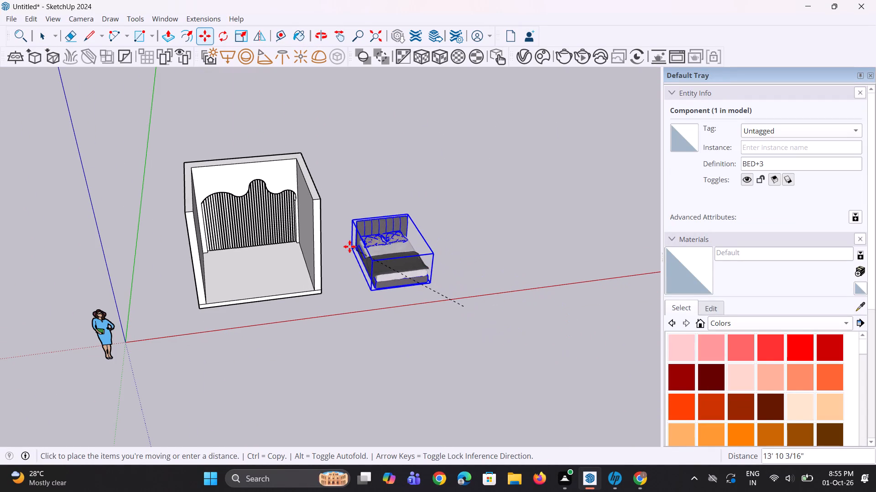
left_click(347, 241)
middle_click_drag(365, 300, 354, 226)
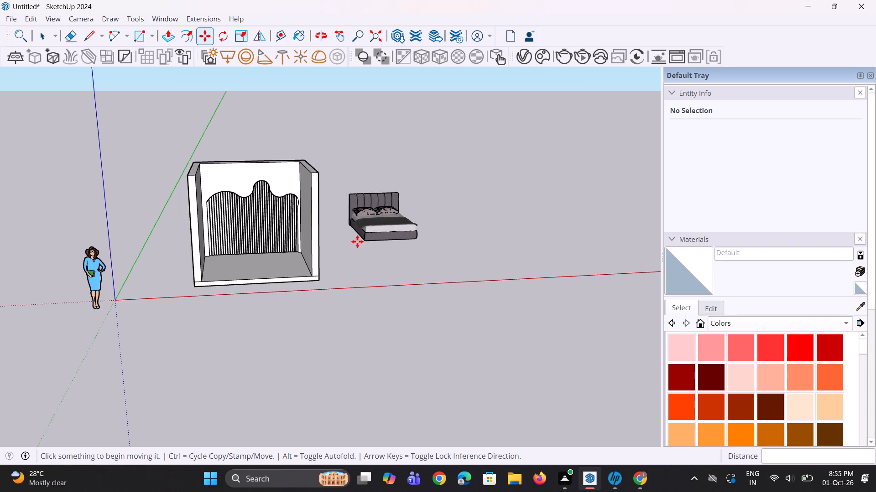
left_click(363, 242)
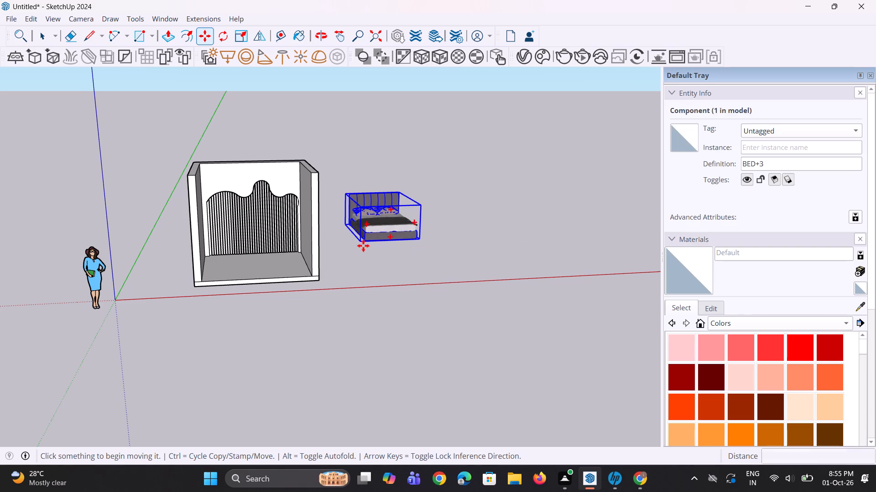
left_click(364, 286)
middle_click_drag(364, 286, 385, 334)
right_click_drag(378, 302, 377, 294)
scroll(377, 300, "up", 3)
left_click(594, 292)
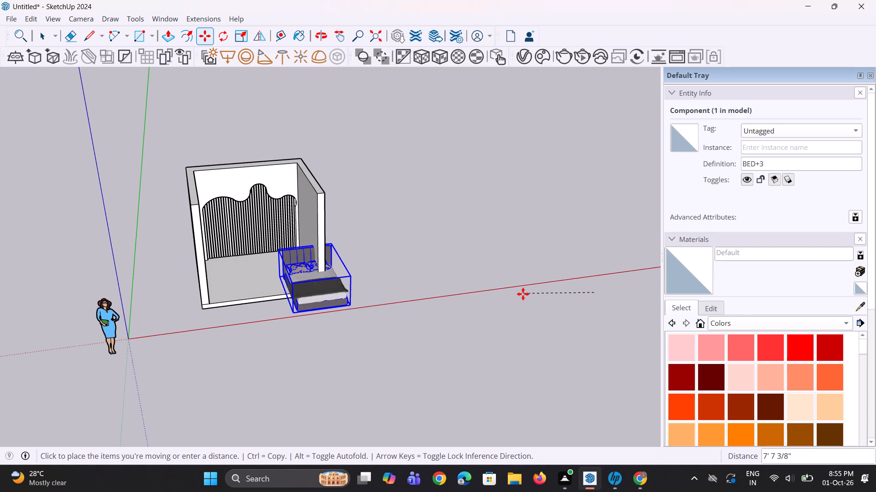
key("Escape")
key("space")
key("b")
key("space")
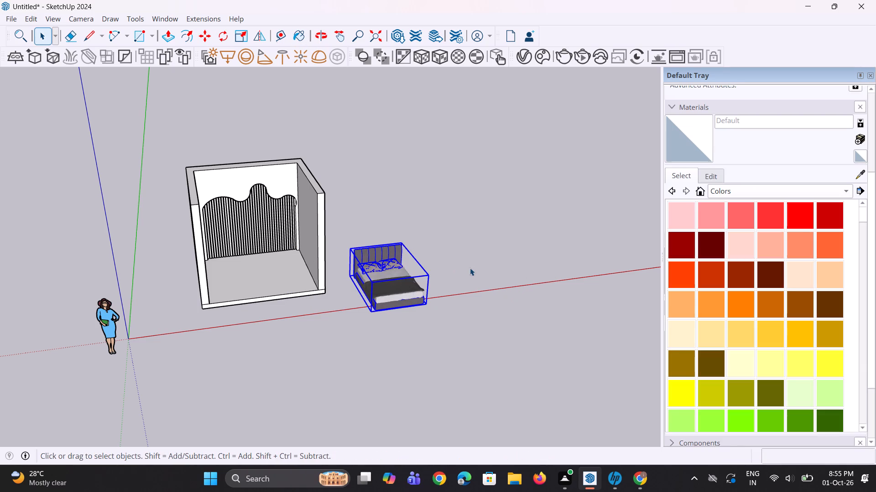
Scale the bed uniformly by its top front corner to 6'6".
key("space")
left_click(466, 268)
left_click(397, 285)
key("s")
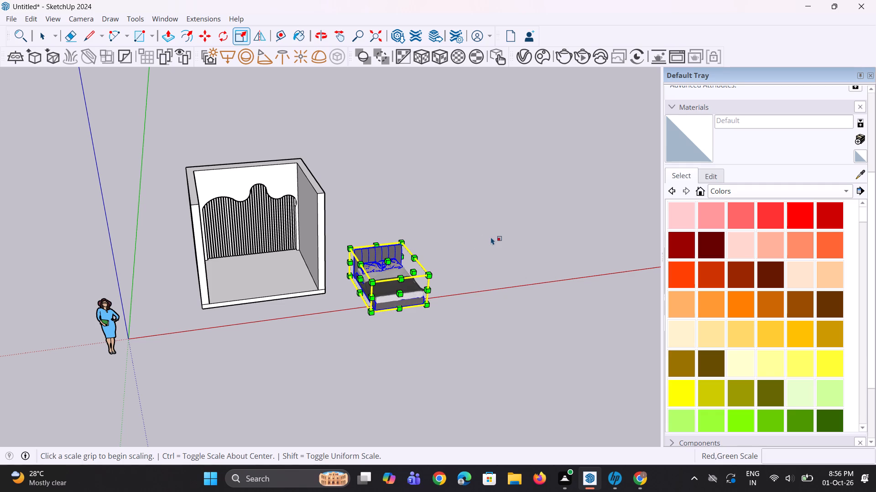
left_click(779, 457)
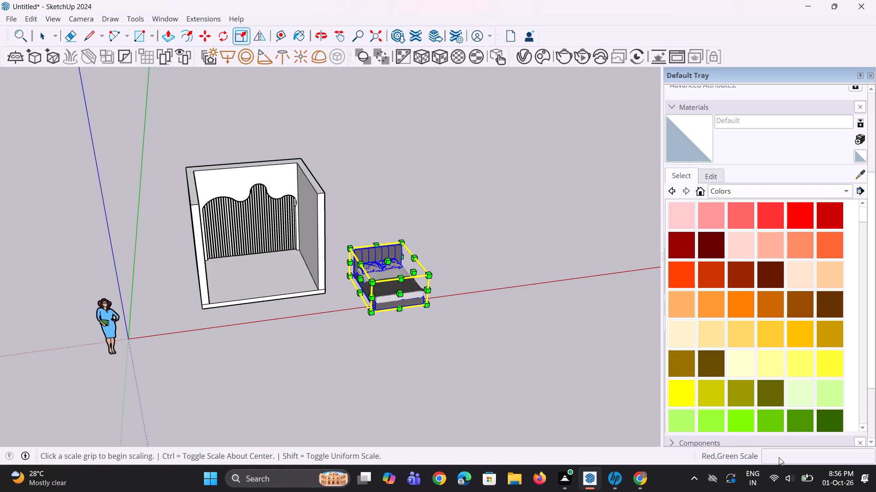
left_click(779, 456)
scroll(691, 194, "up", 3)
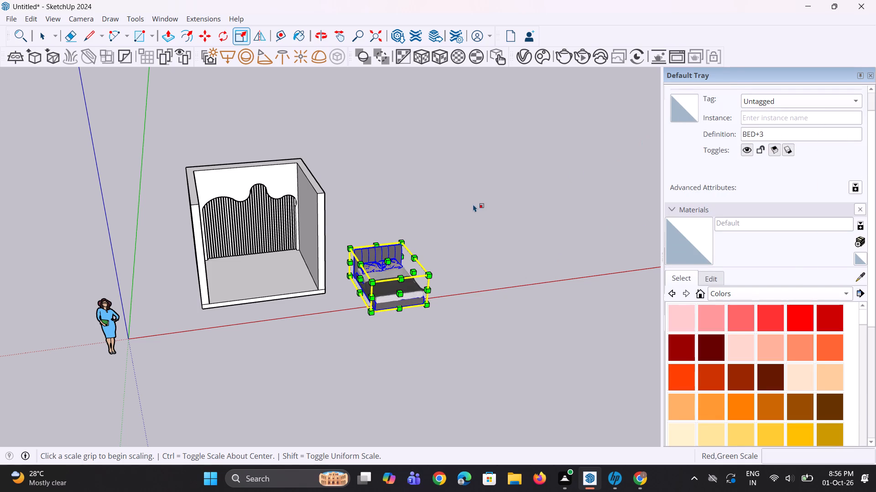
scroll(470, 199, "down", 1)
scroll(411, 306, "up", 3)
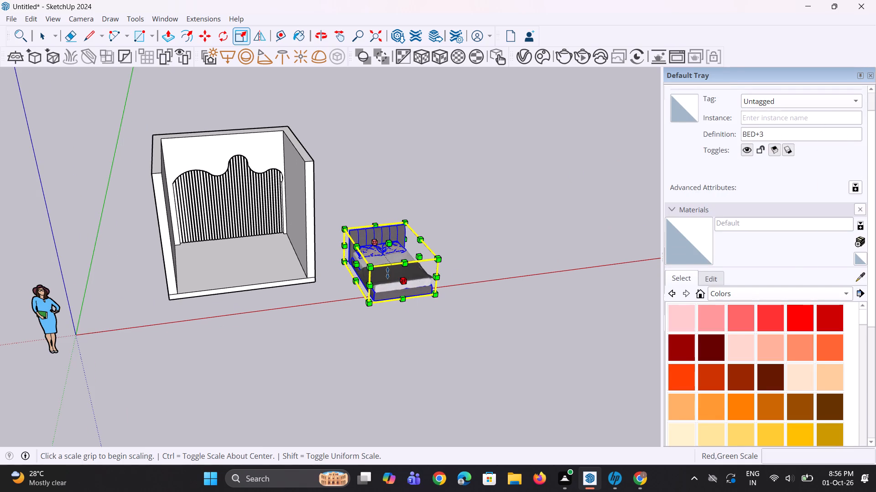
left_click(371, 269)
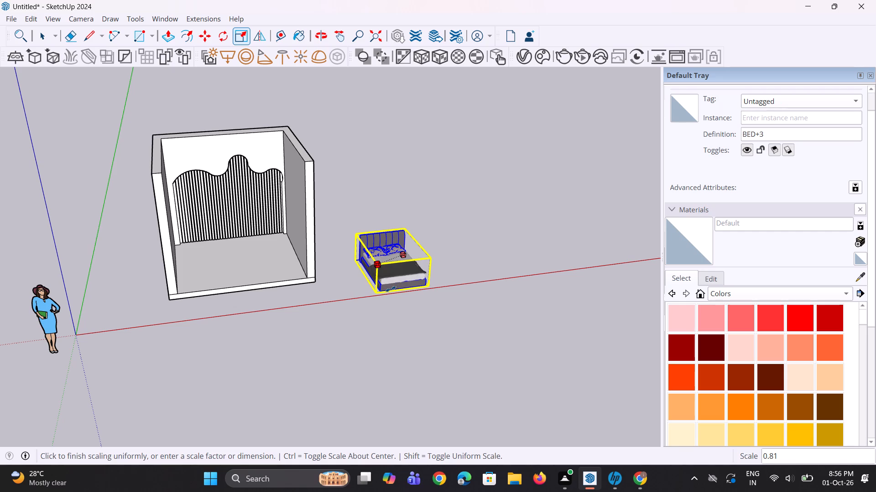
key("6")
type("'6\"")
key("Return")
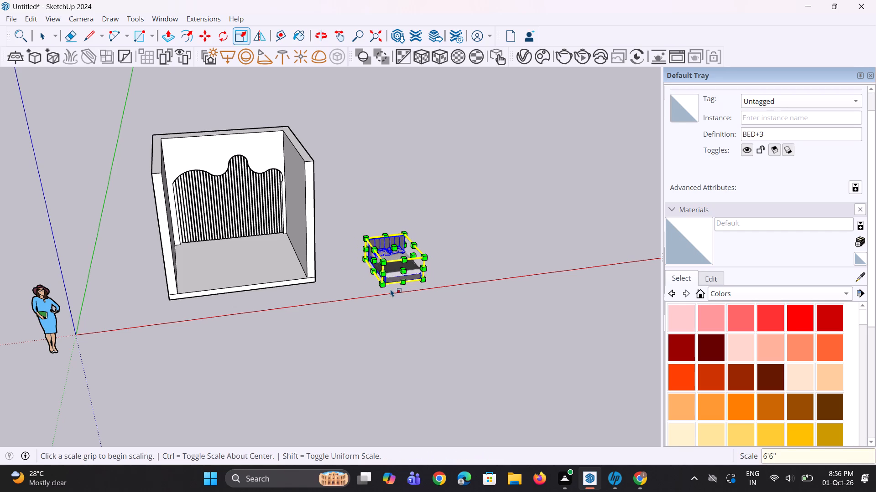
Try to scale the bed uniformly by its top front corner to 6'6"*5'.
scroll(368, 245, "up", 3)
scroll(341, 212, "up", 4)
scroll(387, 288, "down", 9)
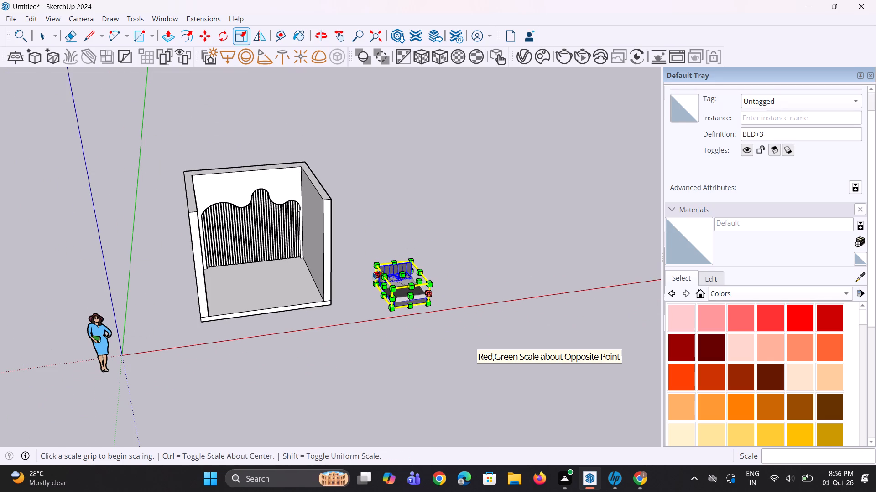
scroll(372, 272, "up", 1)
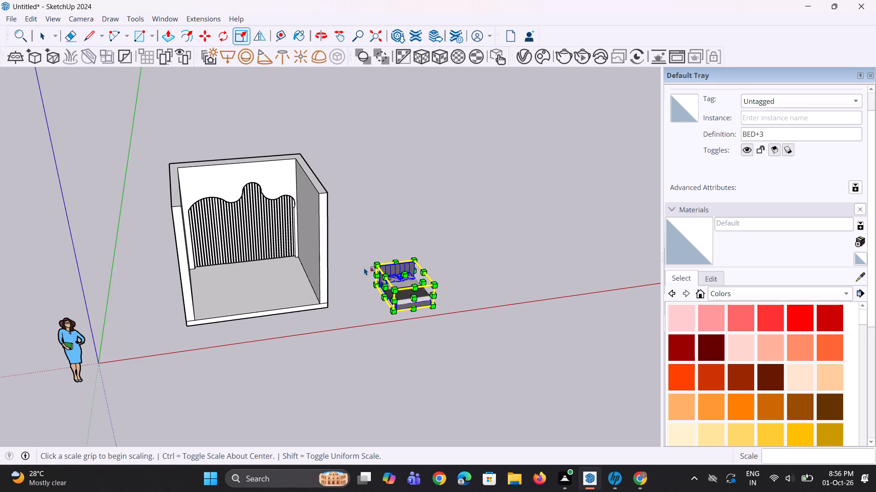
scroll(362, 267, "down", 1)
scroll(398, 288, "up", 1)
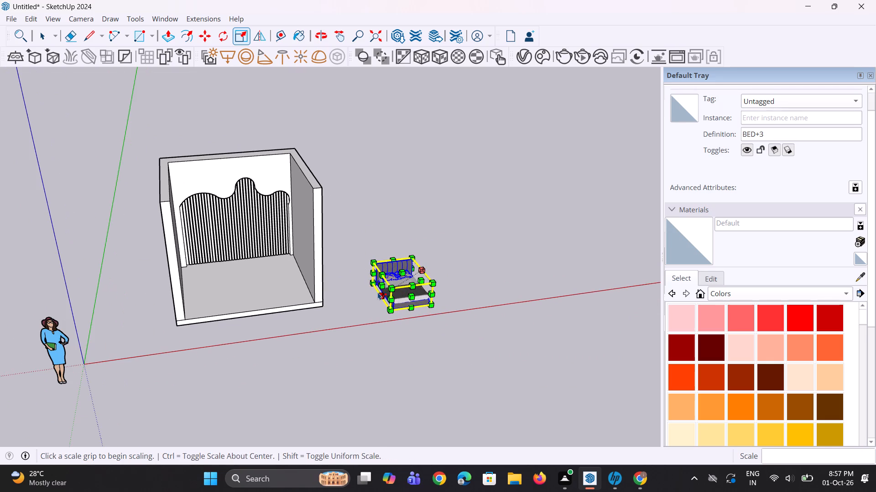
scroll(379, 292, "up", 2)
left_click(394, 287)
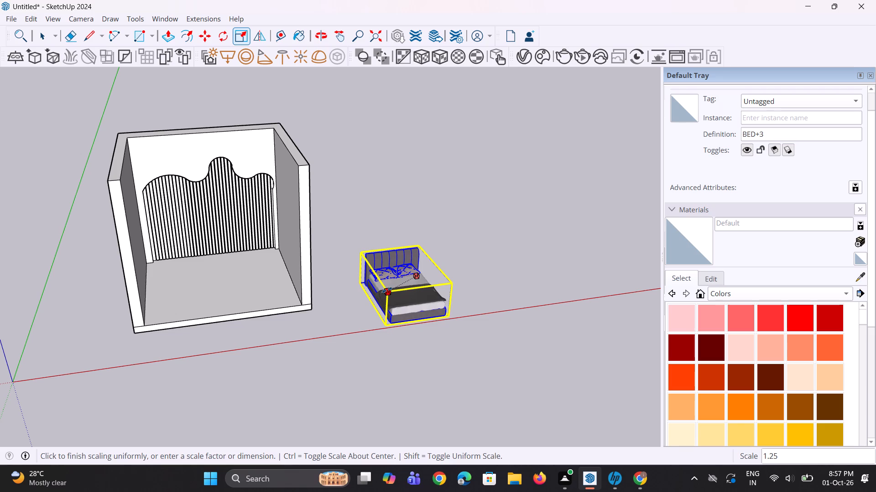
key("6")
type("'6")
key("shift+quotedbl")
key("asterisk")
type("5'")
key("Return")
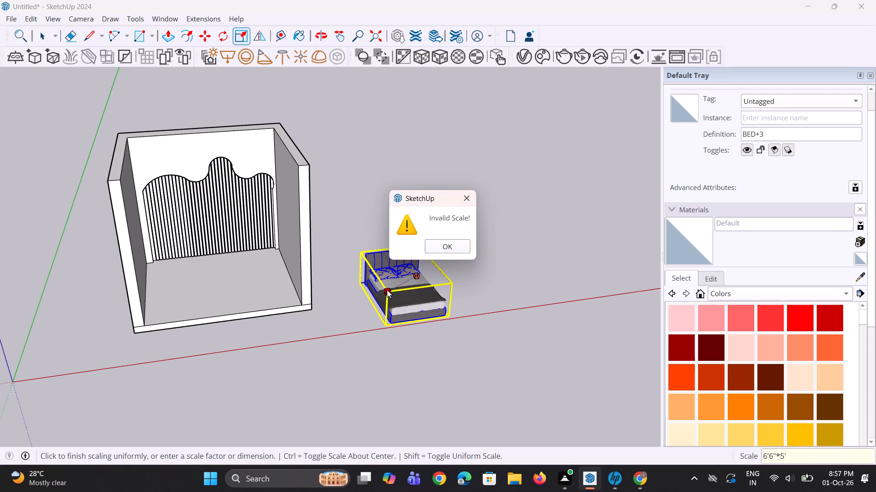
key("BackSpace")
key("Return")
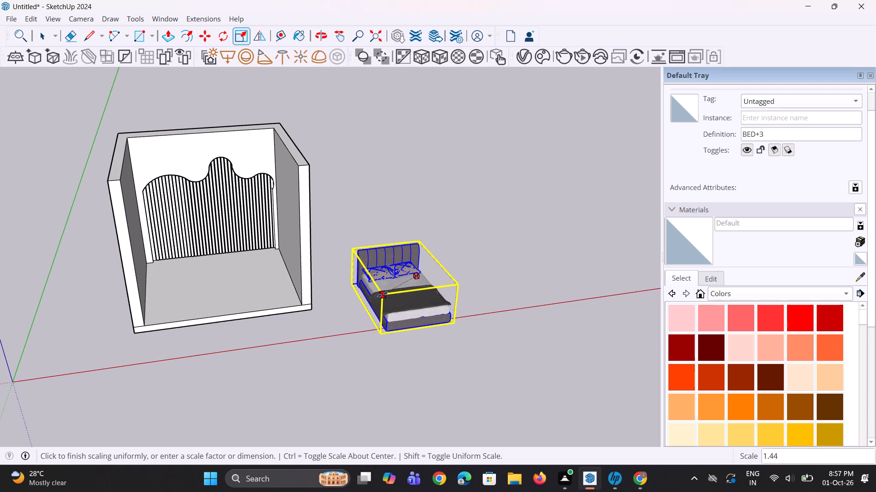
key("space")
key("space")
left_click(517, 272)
Examine the rescaled bed's proportions against the room from several angles and distances.
scroll(439, 302, "up", 3)
middle_click_drag(405, 308, 393, 351)
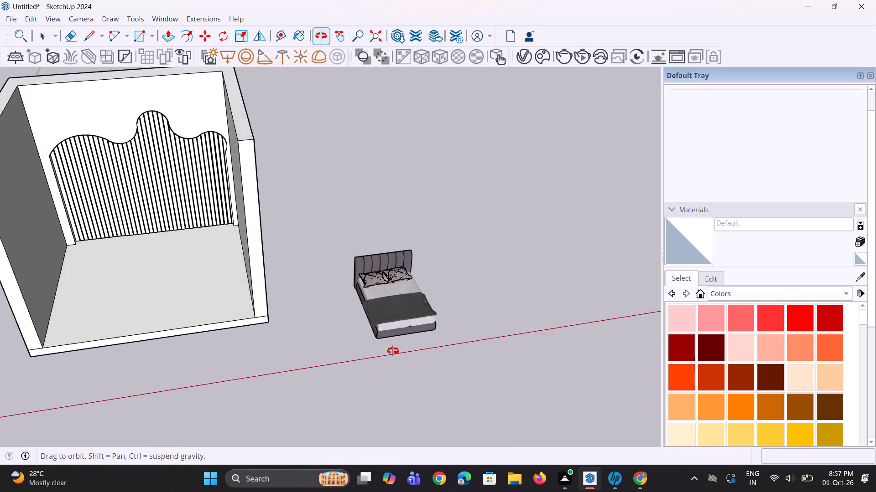
middle_click_drag(393, 351, 377, 361)
scroll(390, 336, "up", 4)
scroll(393, 331, "down", 8)
middle_click(409, 327)
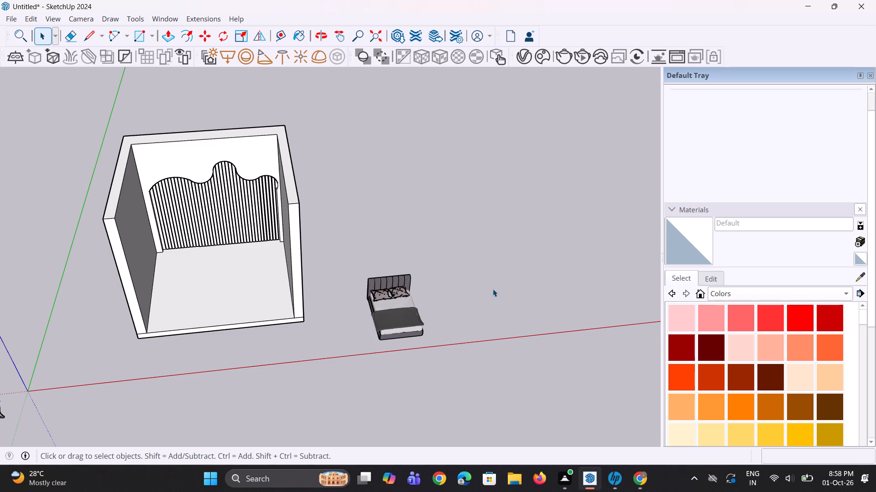
scroll(490, 287, "down", 2)
scroll(390, 345, "up", 4)
middle_click_drag(397, 336, 465, 333)
middle_click(466, 333)
scroll(441, 311, "up", 2)
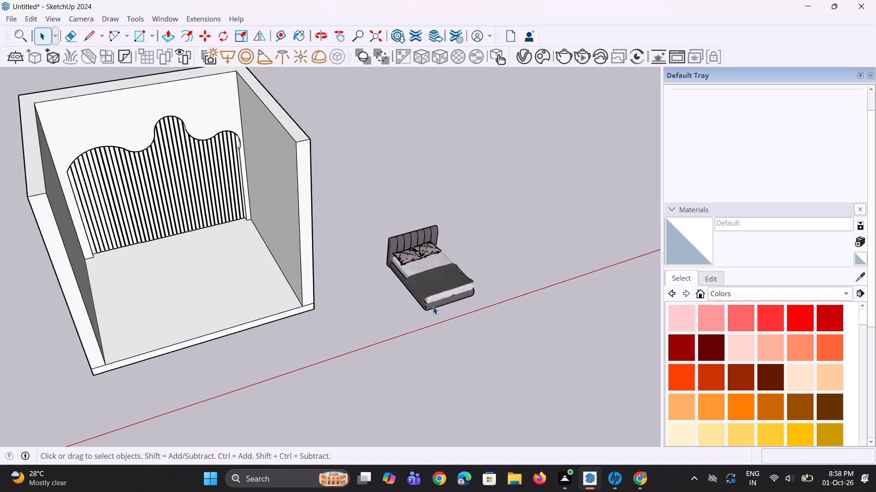
scroll(433, 307, "up", 7)
scroll(427, 302, "down", 3)
Move the bed by its front bottom corner about 16' 3" onto the room floor, with its headboard near the slatted wall.
left_click(427, 302)
scroll(452, 299, "down", 10)
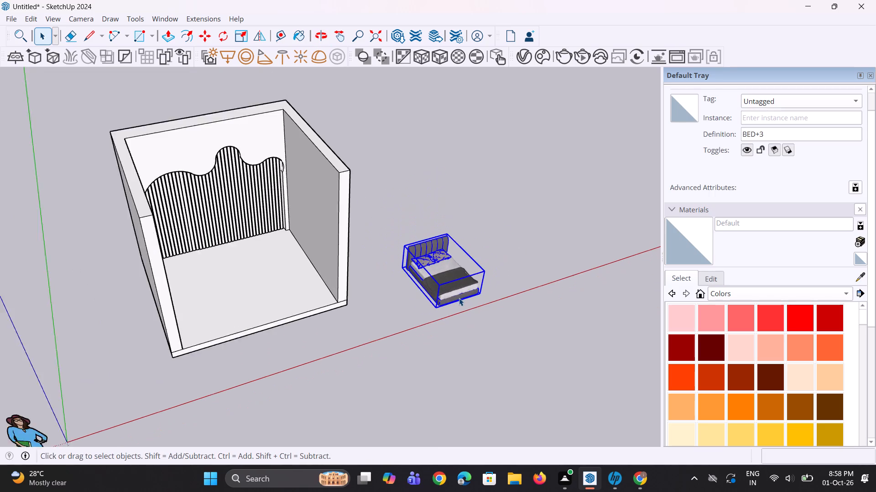
key("m")
left_click(437, 307)
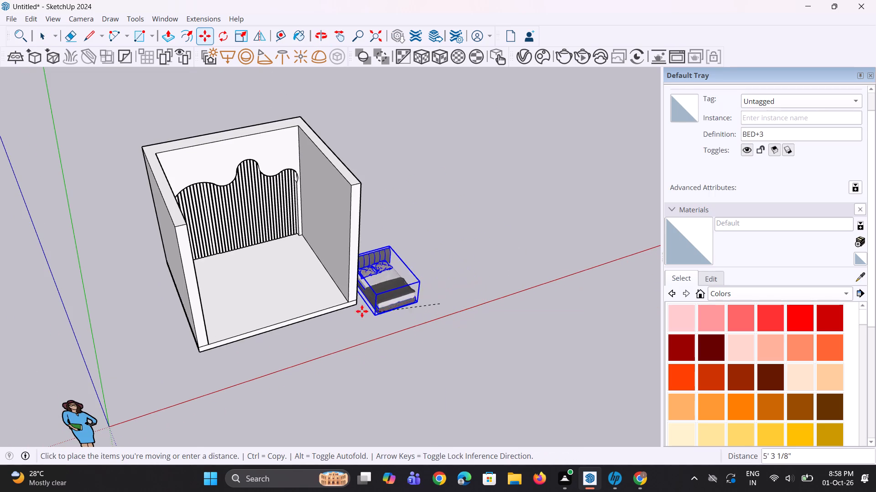
scroll(285, 307, "up", 3)
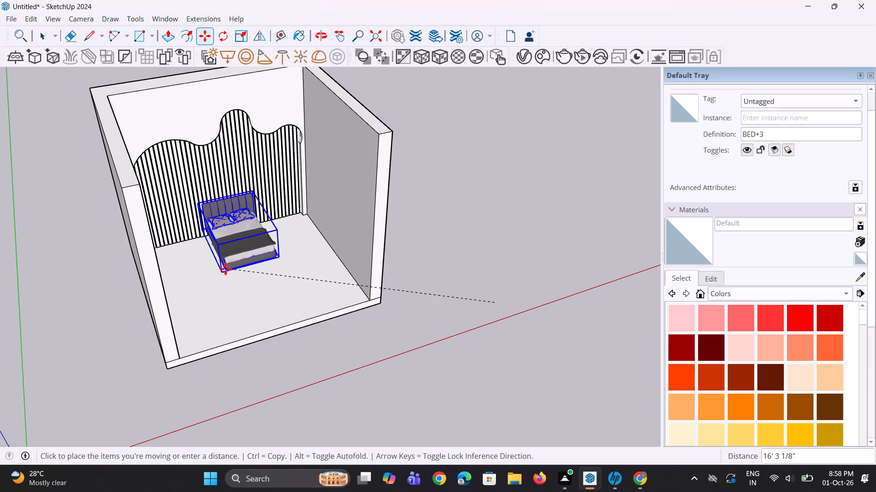
left_click(225, 269)
Measure the bed's length along its side and its width across the foot end with the Tape Measure.
middle_click_drag(242, 277, 213, 288)
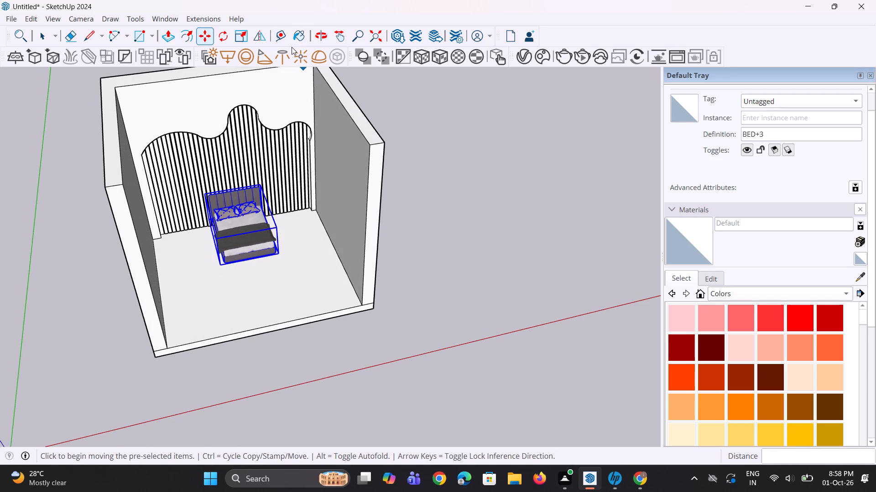
key("t")
scroll(208, 262, "up", 3)
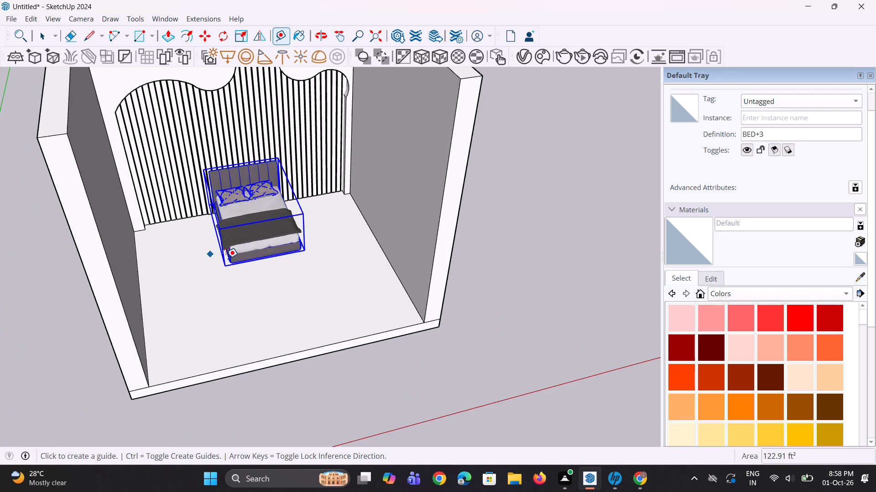
middle_click_drag(226, 258, 240, 261)
scroll(241, 260, "up", 8)
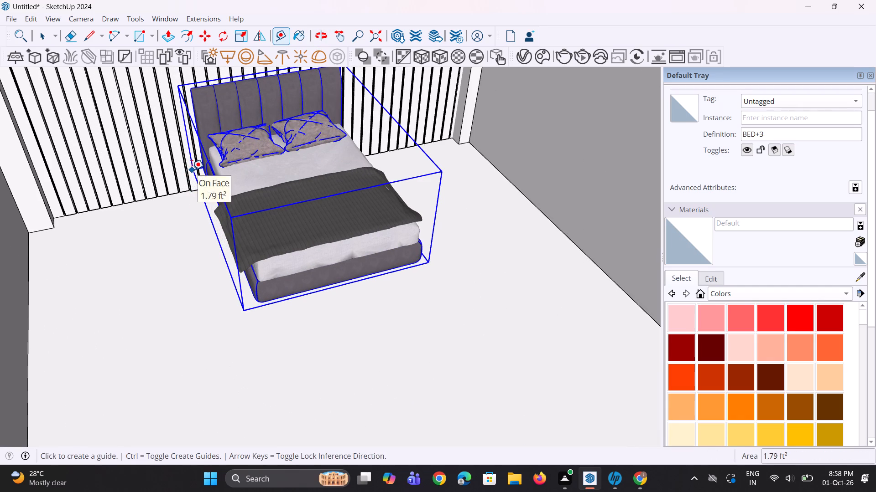
left_click(192, 170)
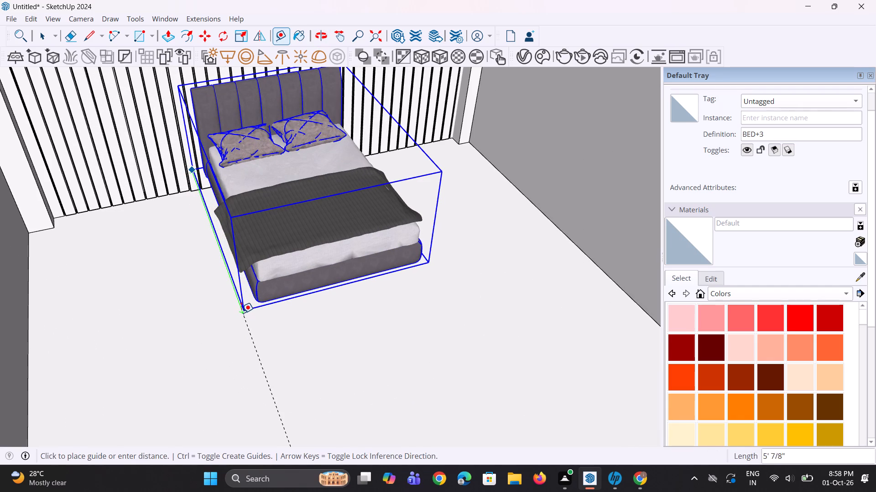
left_click(241, 313)
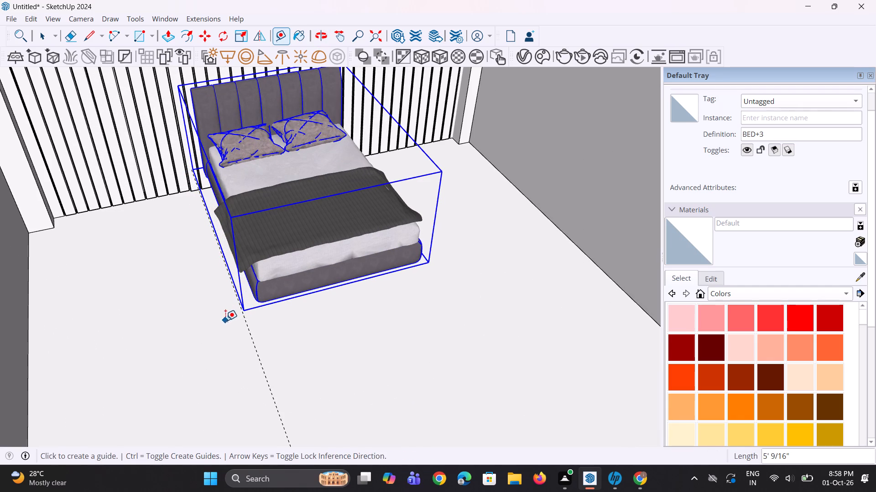
left_click(245, 313)
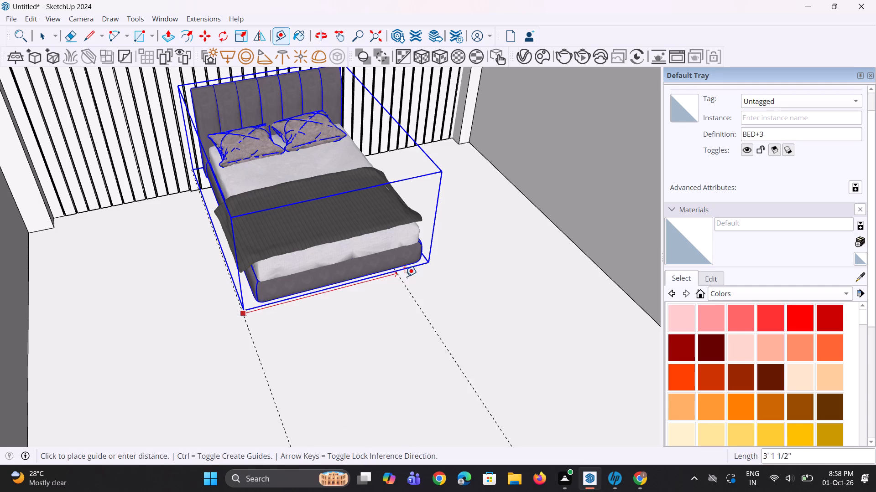
left_click(429, 264)
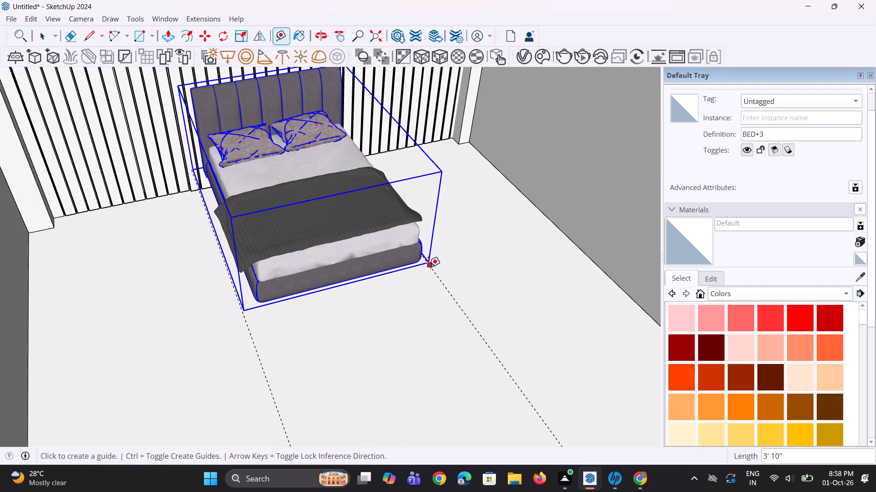
key("space")
key("space")
middle_click_drag(434, 268, 406, 276)
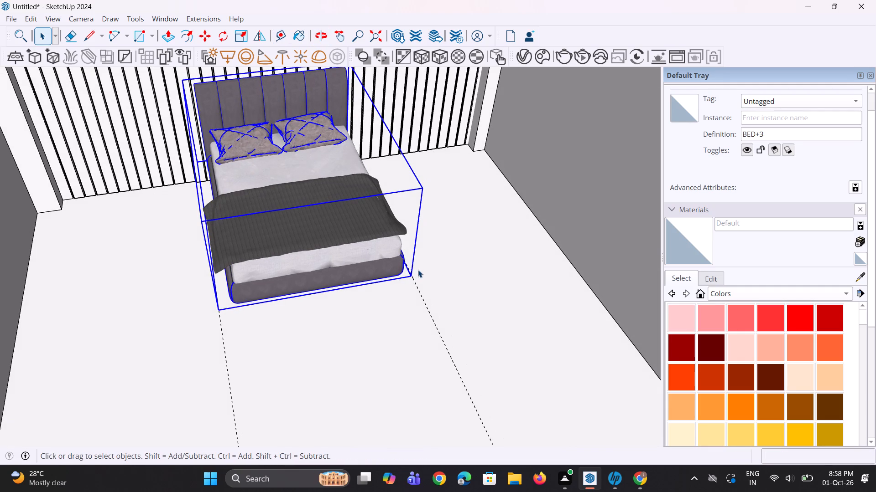
Undo the two Tape Measure guides and cut the bed out of the room.
key("ctrl+z")
key("ctrl+z")
key("ctrl+x")
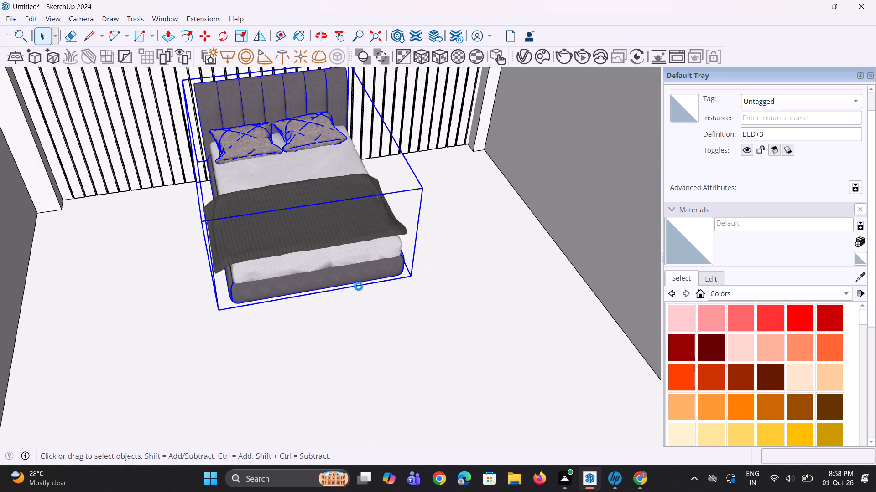
Import the BED+3 model from Downloads and place it outside the room.
scroll(358, 290, "down", 6)
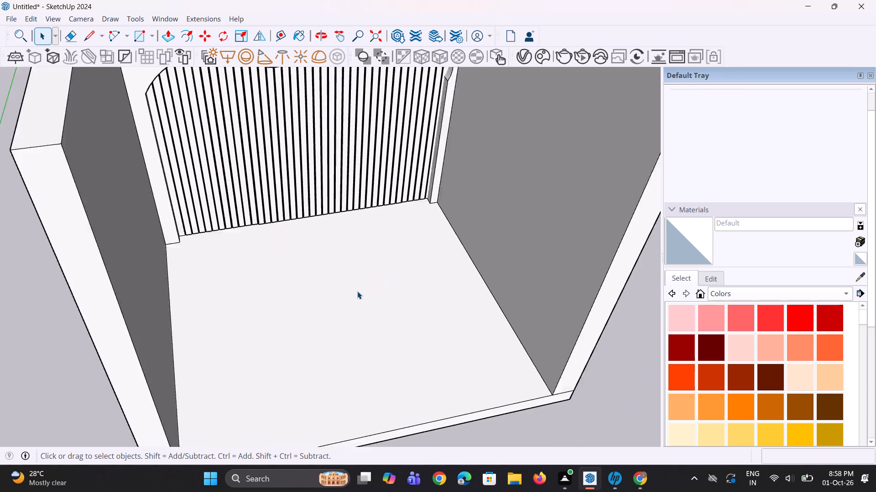
scroll(357, 291, "down", 16)
middle_click_drag(398, 286, 386, 266)
middle_click(382, 263)
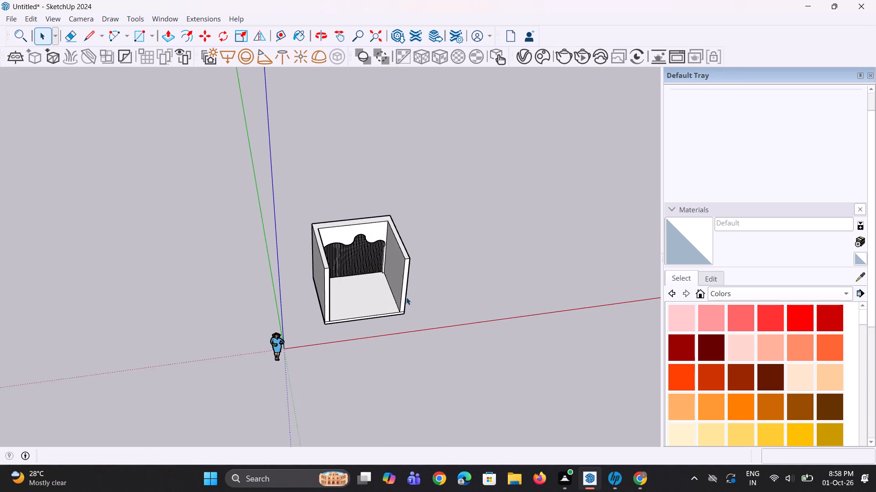
scroll(409, 300, "up", 7)
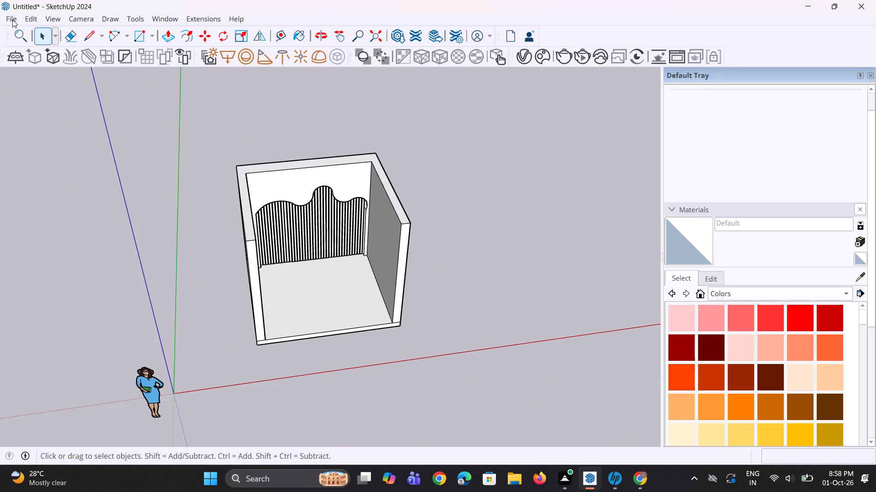
left_click(12, 20)
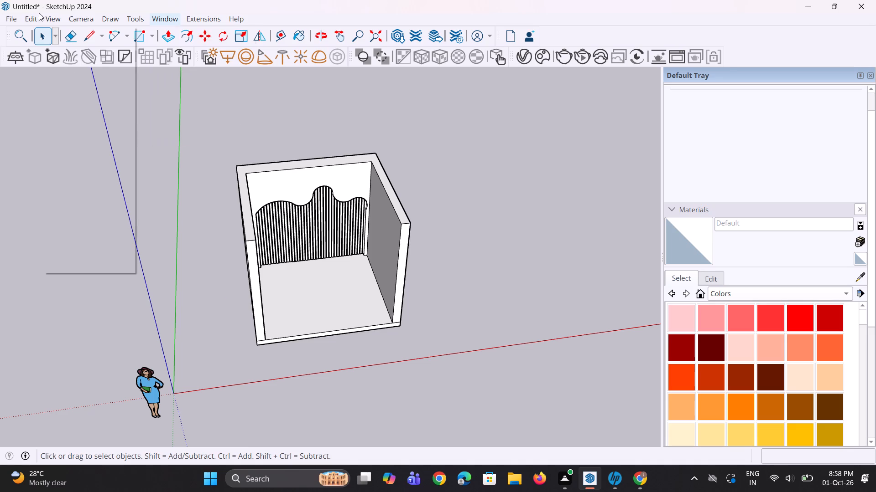
left_click(11, 15)
left_click(15, 22)
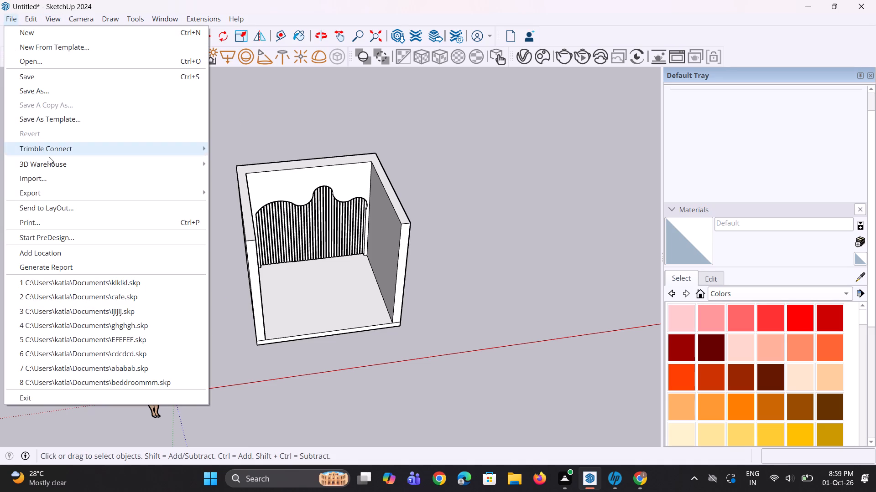
left_click(57, 179)
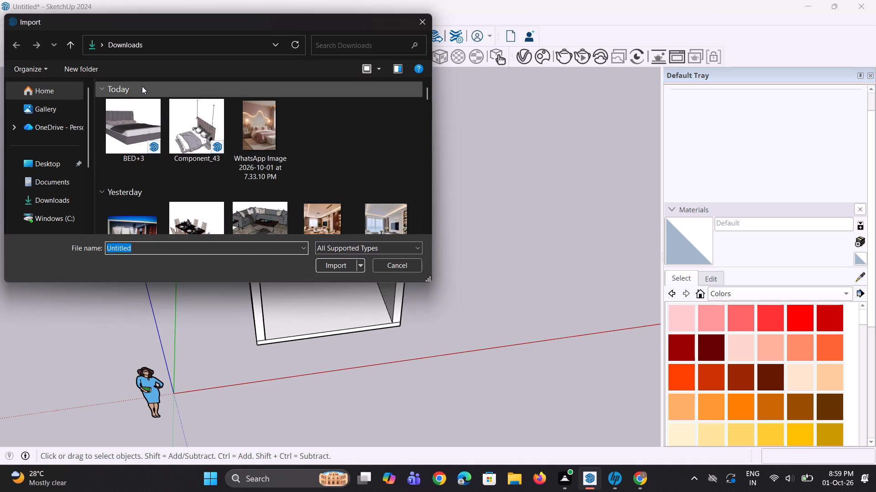
left_click(136, 131)
left_click(335, 270)
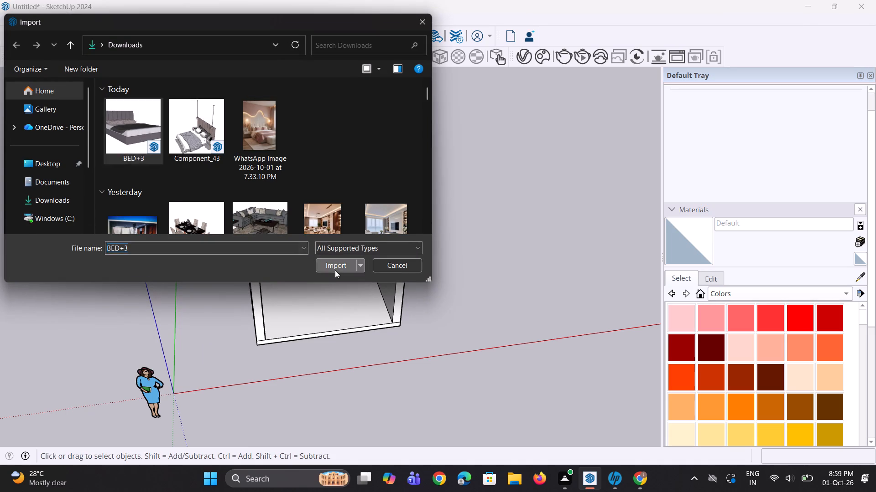
scroll(330, 263, "down", 3)
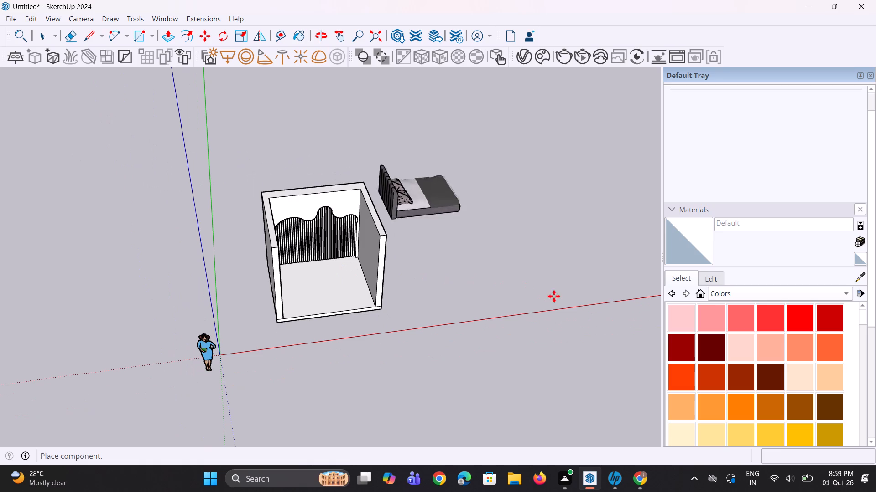
left_click(557, 318)
Move the bed by its bottom corner at the headboard end to beside the room's open front, close to the red axis.
middle_click_drag(427, 315, 397, 246)
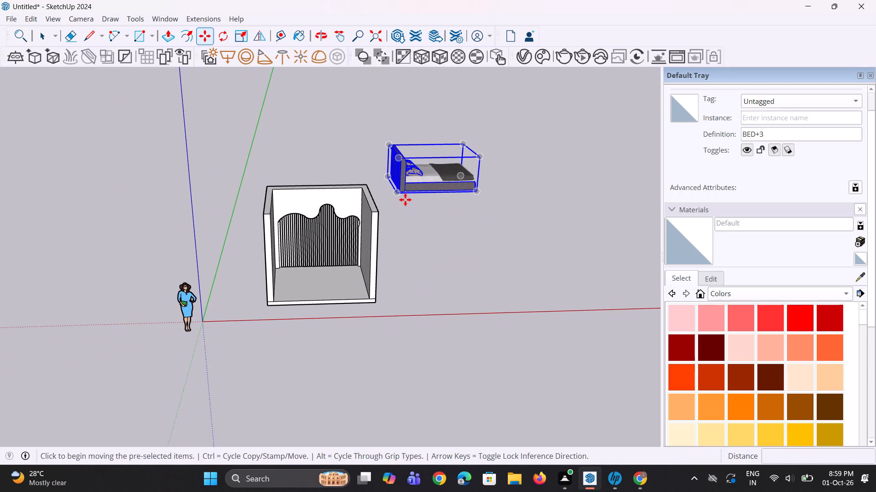
left_click(396, 193)
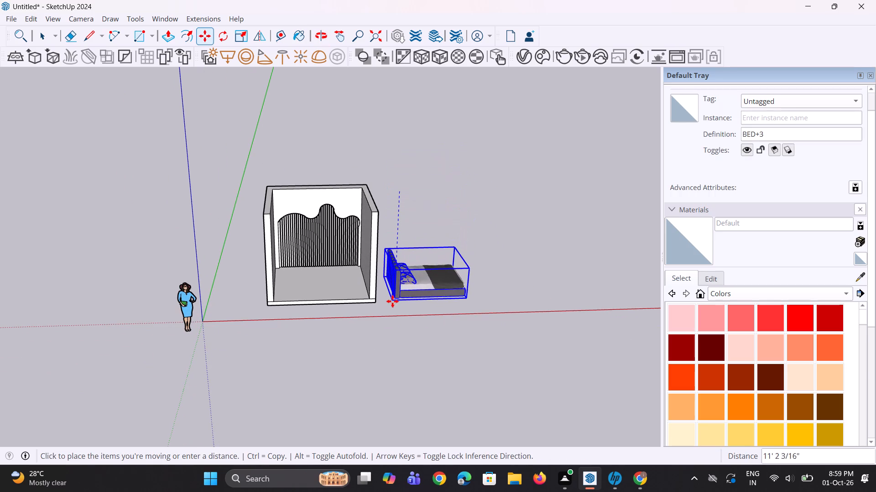
left_click(391, 311)
Rotate the bed 90° on the ground plane so its headboard is parallel to the slatted wall.
middle_click_drag(380, 309, 407, 354)
scroll(417, 343, "up", 2)
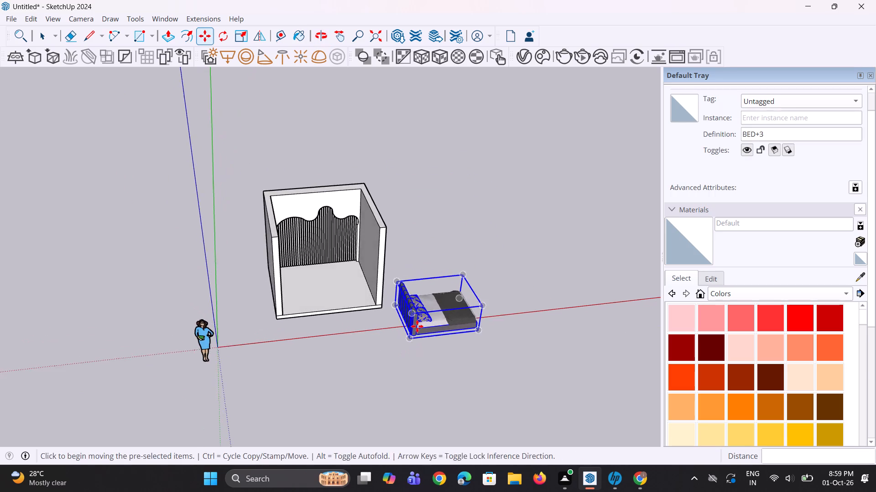
scroll(417, 326, "up", 4)
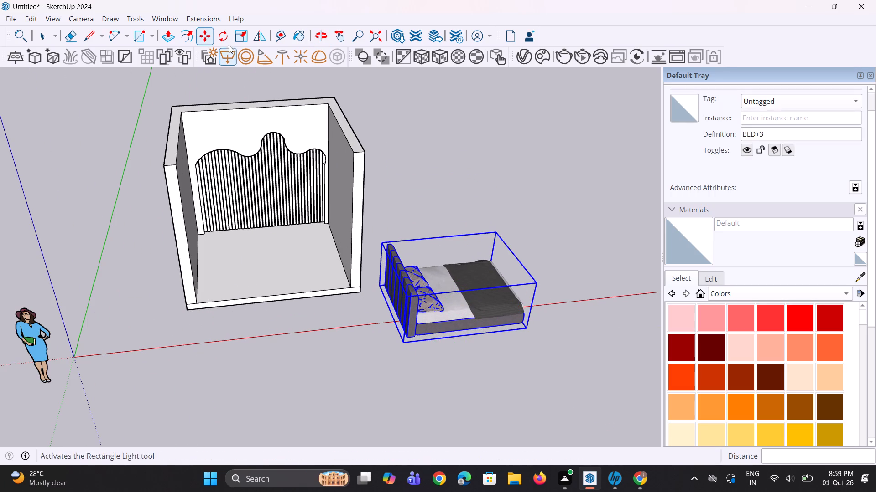
left_click(224, 35)
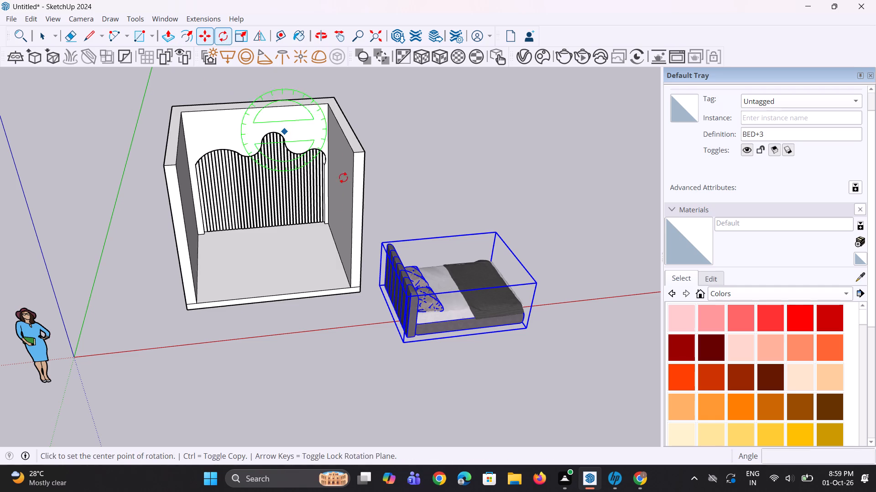
scroll(364, 215, "down", 5)
left_click(436, 336)
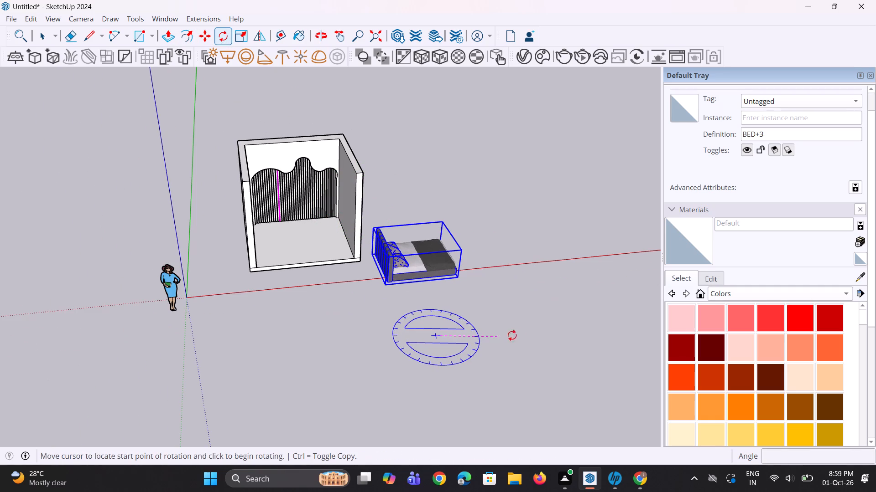
left_click(537, 328)
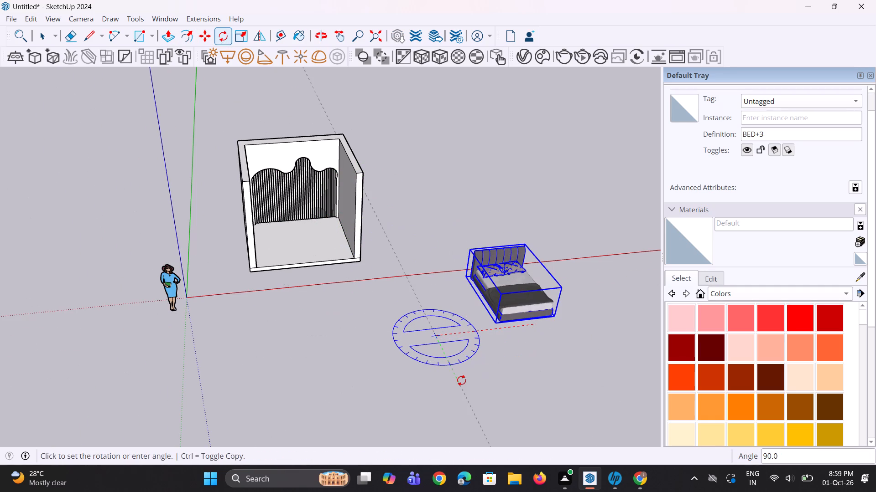
left_click(456, 382)
Move the bed by its bottom headboard-end corner about 27' into the room, with its headboard near the slatted wall.
scroll(495, 338, "up", 3)
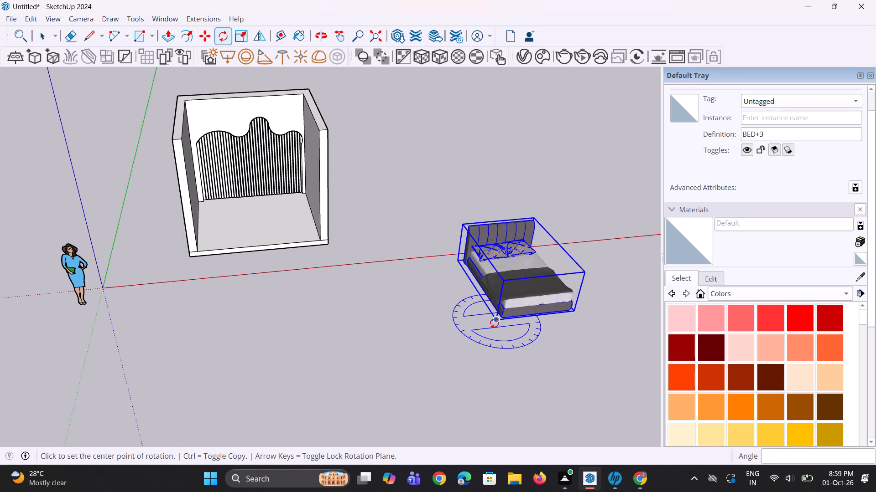
key("m")
left_click(452, 261)
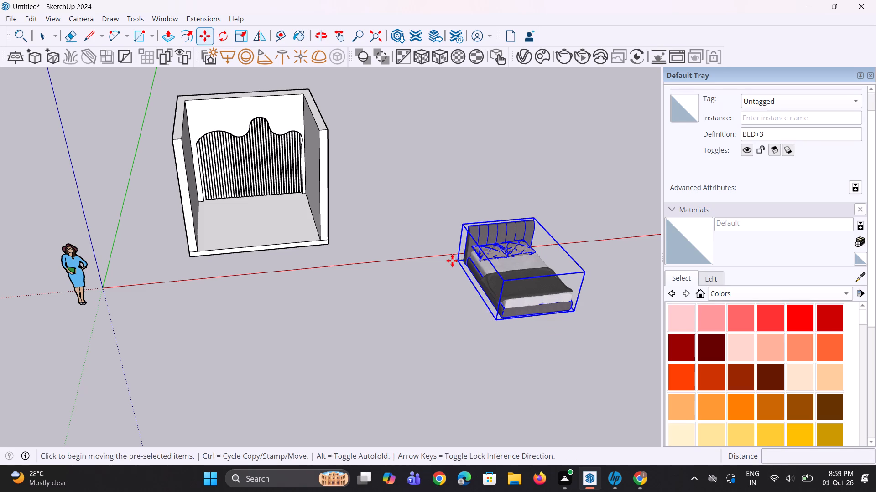
scroll(204, 226, "up", 6)
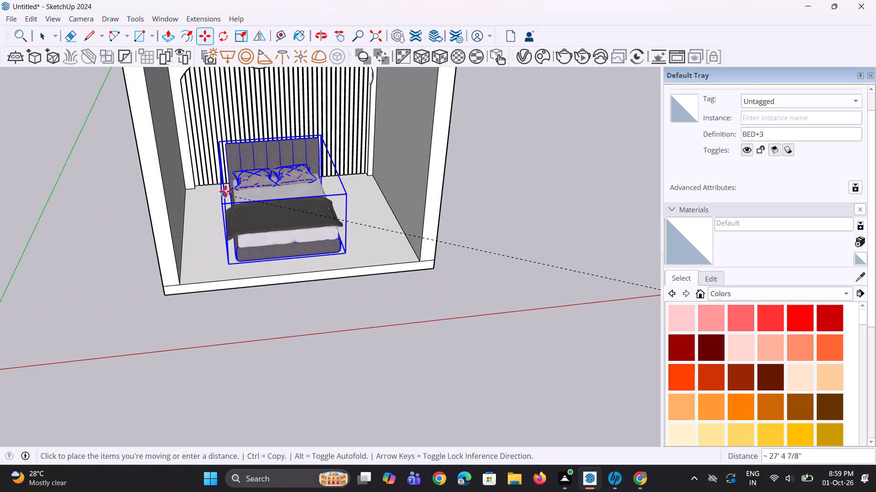
left_click(229, 170)
Move the bed 6'6" along the red axis, away from the origin.
middle_click_drag(246, 208, 352, 255)
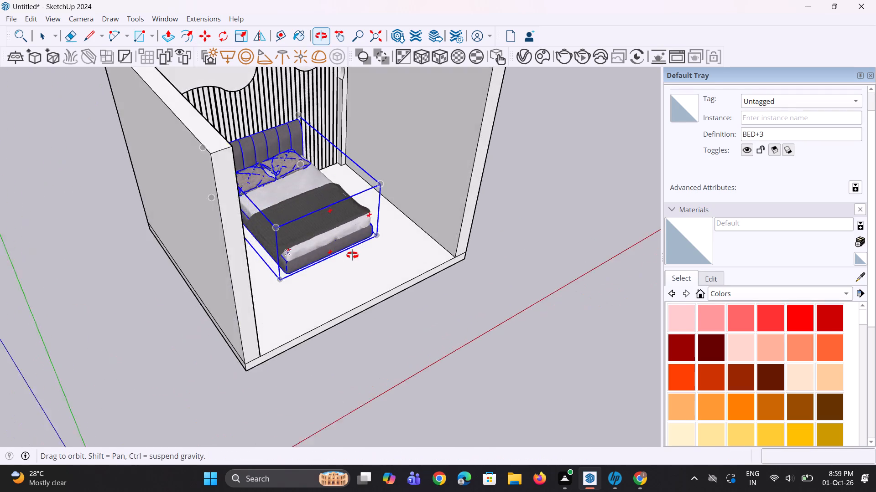
middle_click_drag(352, 255, 263, 271)
scroll(267, 267, "down", 3)
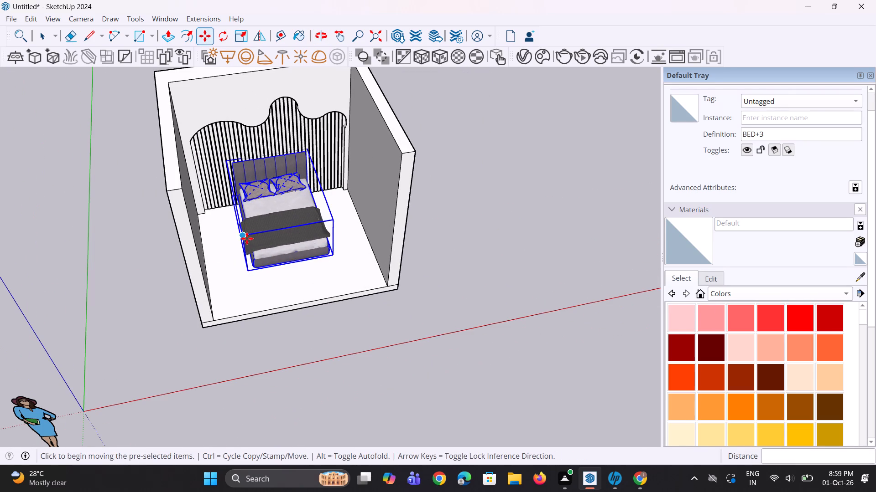
left_click(244, 234)
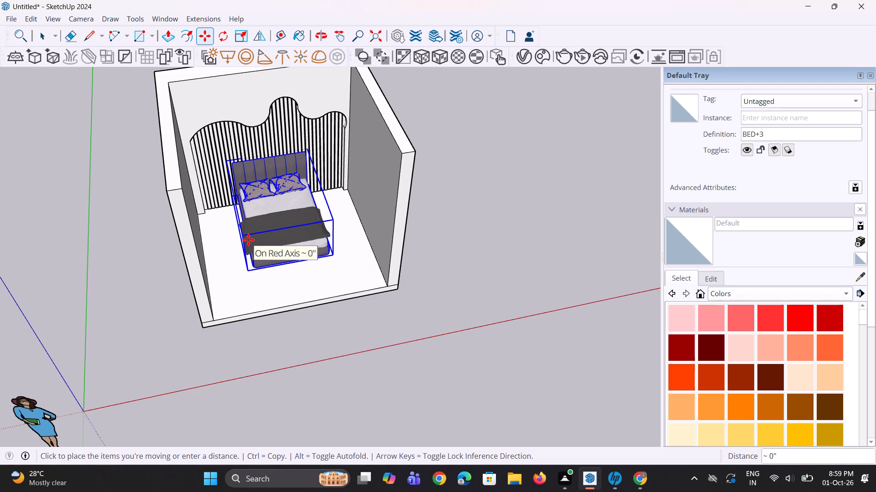
key("5")
key("apostrophe")
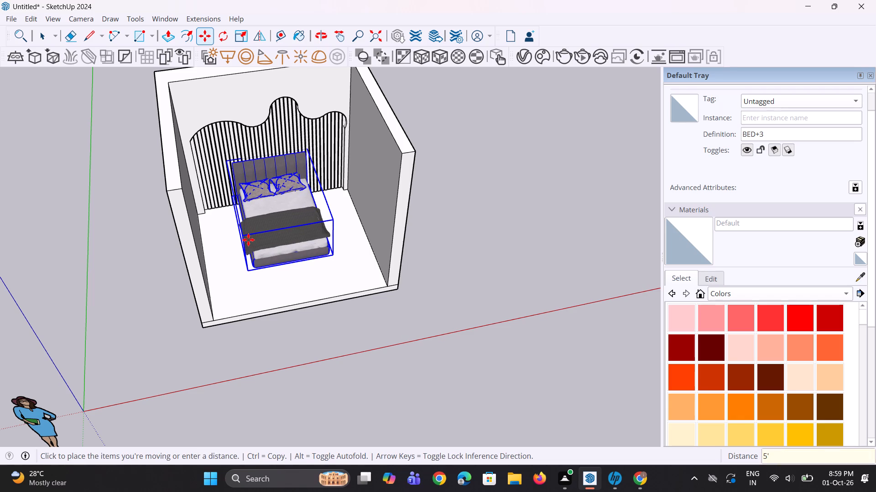
key("BackSpace")
key("6")
key("BackSpace")
key("BackSpace")
key("BackSpace")
key("BackSpace")
key("6")
type("'6\"")
key("Return")
Move the bed by its front bottom corner about 5' 8" back along the red axis, between the side walls.
scroll(352, 246, "up", 2)
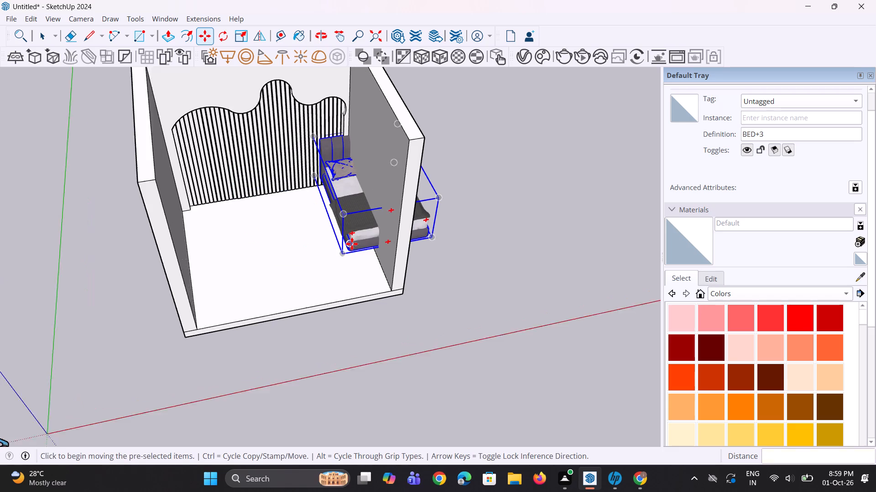
left_click(338, 256)
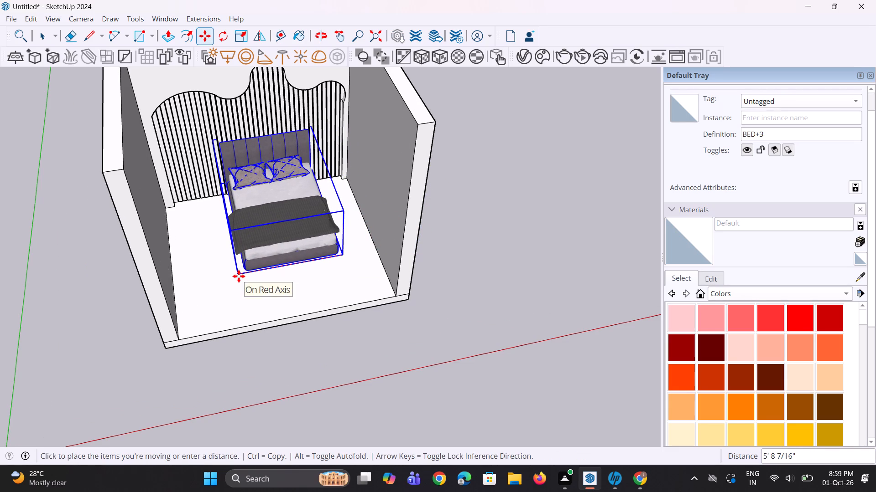
left_click(239, 276)
key("space")
key("space")
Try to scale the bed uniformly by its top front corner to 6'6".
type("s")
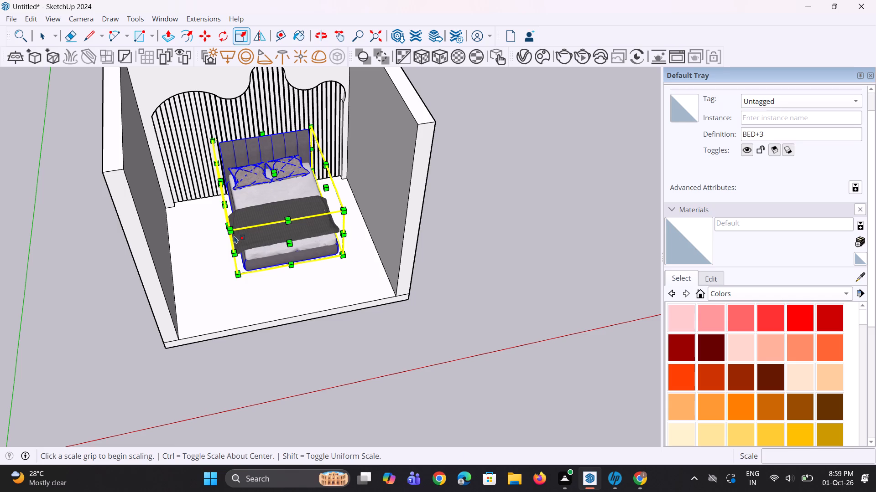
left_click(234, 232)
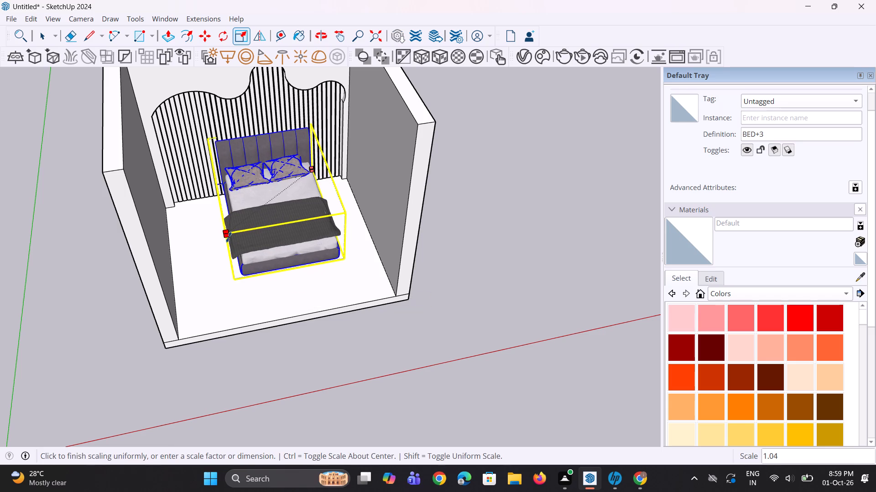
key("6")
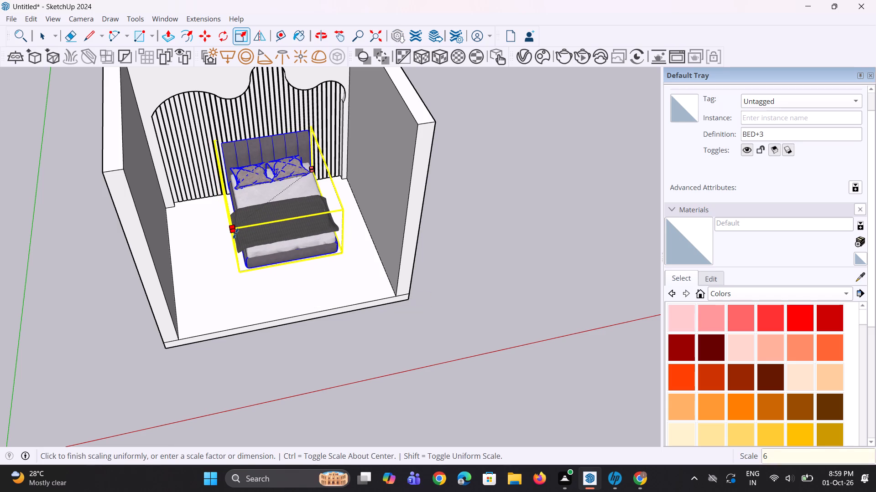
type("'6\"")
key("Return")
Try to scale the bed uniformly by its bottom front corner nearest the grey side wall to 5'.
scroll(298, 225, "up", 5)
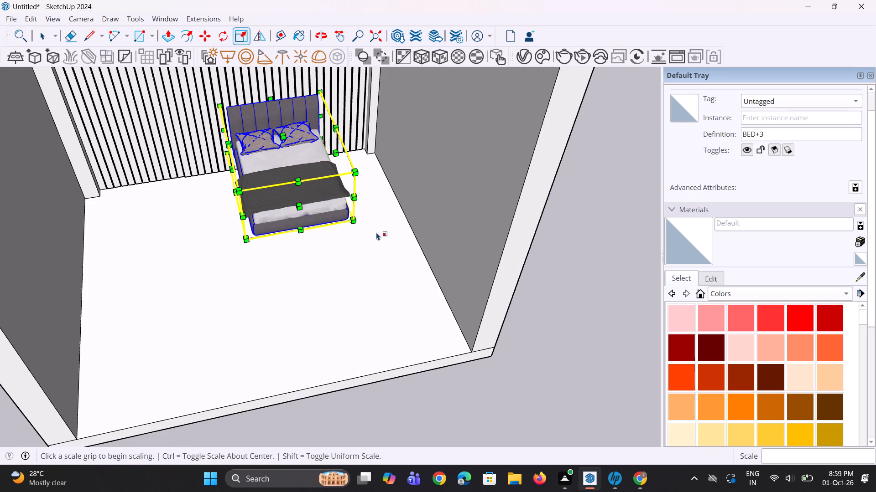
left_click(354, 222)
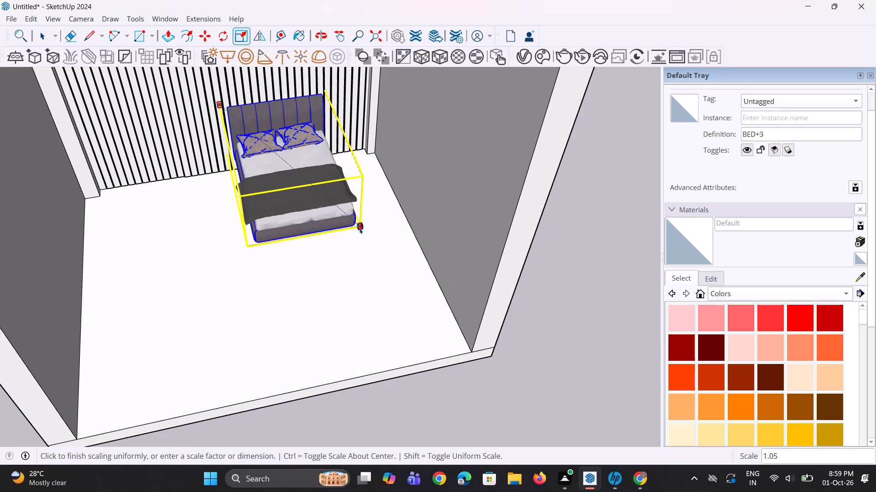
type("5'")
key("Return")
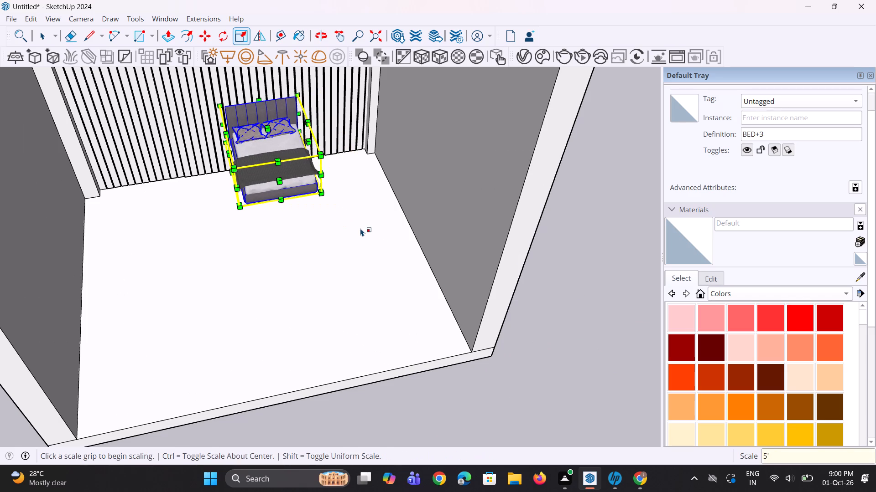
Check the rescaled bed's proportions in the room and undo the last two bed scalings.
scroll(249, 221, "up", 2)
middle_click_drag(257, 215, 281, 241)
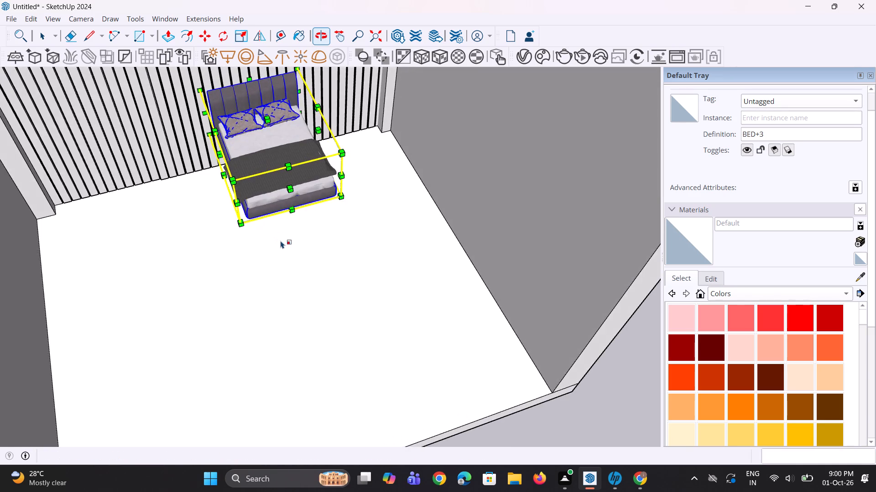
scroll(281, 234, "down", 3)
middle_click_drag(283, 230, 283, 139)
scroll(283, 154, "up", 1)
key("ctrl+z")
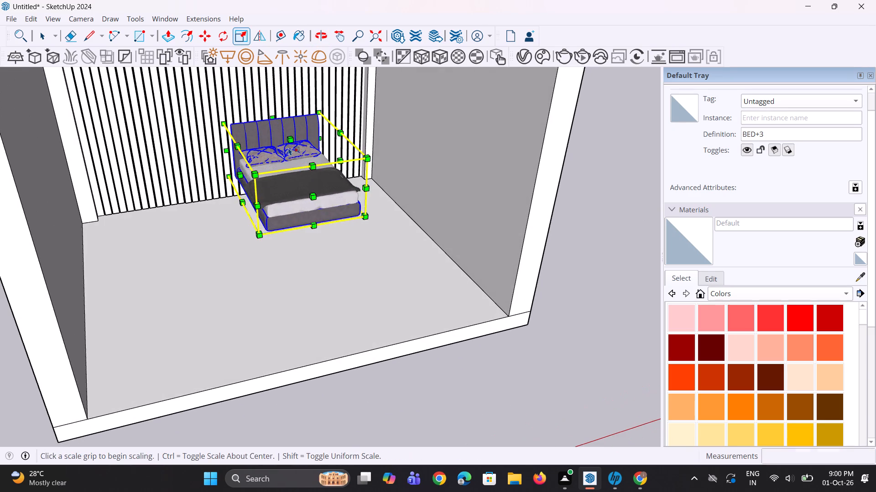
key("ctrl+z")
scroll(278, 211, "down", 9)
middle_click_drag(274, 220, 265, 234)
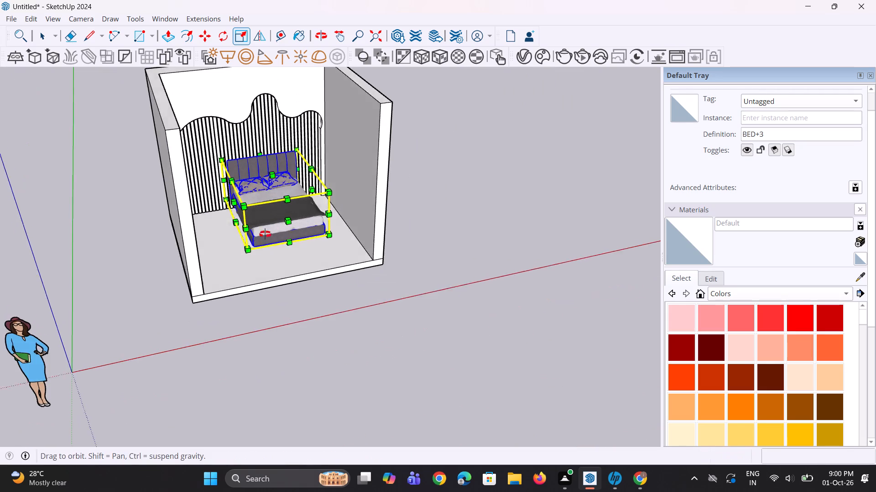
Move the bed by its front bottom corner about 19' 10" out of the room, past the far side wall.
middle_click_drag(265, 234, 238, 245)
scroll(296, 233, "down", 4)
middle_click_drag(296, 232, 312, 236)
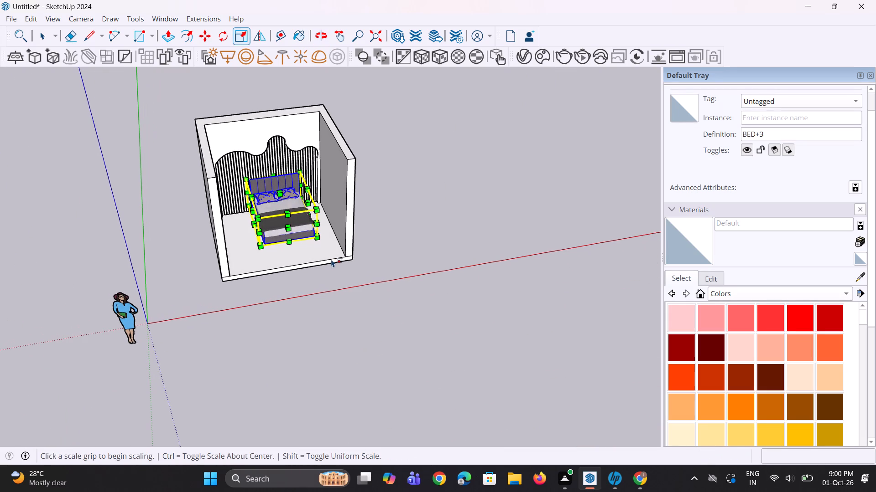
key("m")
left_click(318, 240)
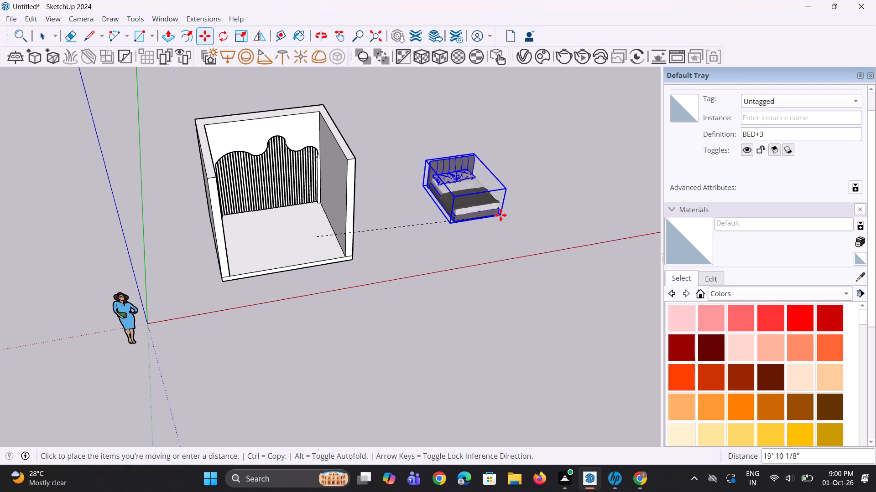
left_click(501, 215)
Copy the side wall's 11' vertical edge at the slatted-wall corner 5" along the wall towards the room's open front.
middle_click_drag(129, 266, 235, 284)
middle_click(277, 283)
scroll(318, 228, "up", 5)
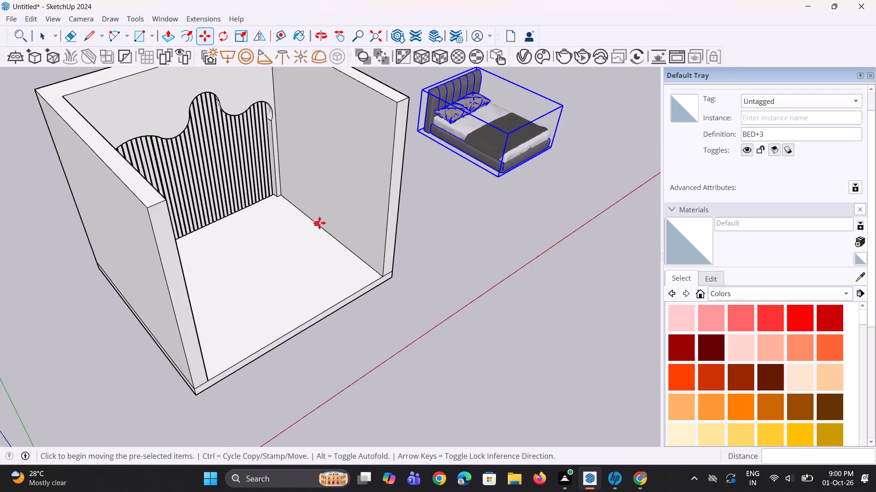
scroll(319, 223, "down", 13)
middle_click_drag(318, 232, 347, 242)
scroll(334, 195, "up", 6)
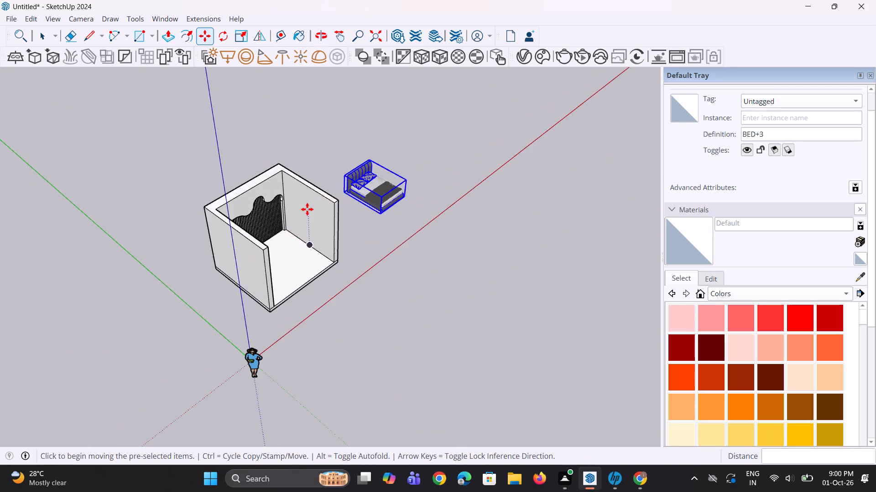
scroll(307, 209, "up", 3)
middle_click_drag(317, 214, 329, 217)
scroll(329, 217, "up", 3)
middle_click(329, 217)
key("space")
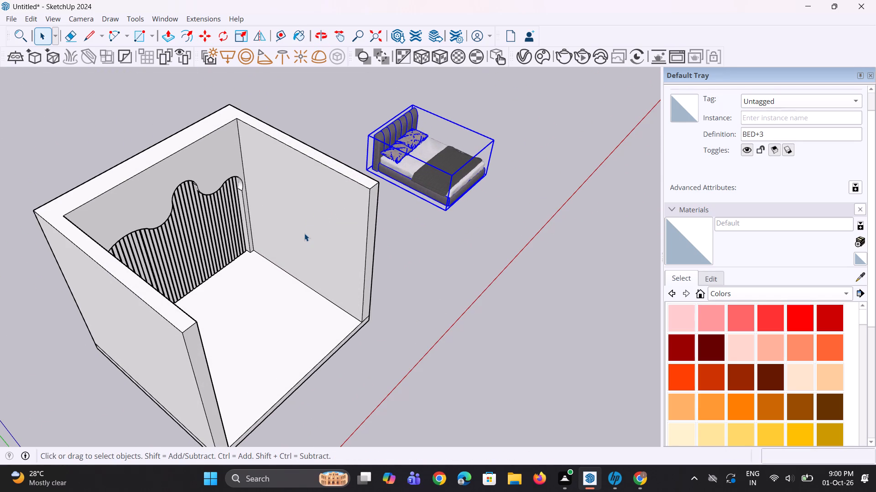
middle_click_drag(274, 259, 288, 253)
scroll(288, 253, "up", 1)
scroll(238, 226, "up", 4)
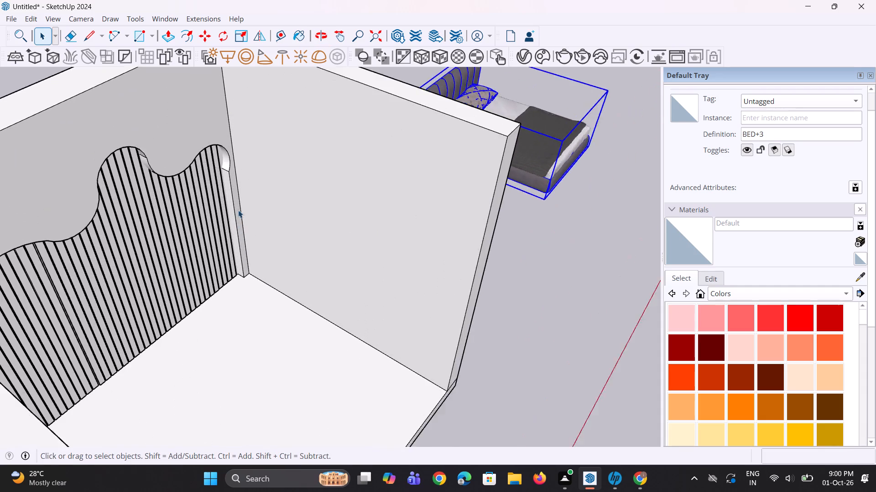
scroll(238, 210, "up", 1)
left_click(240, 207)
scroll(251, 231, "down", 4)
key("m")
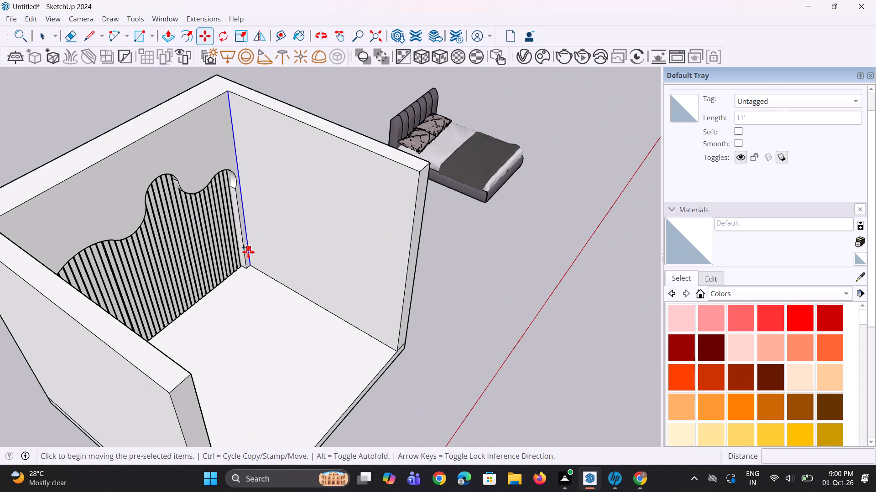
left_click(255, 270)
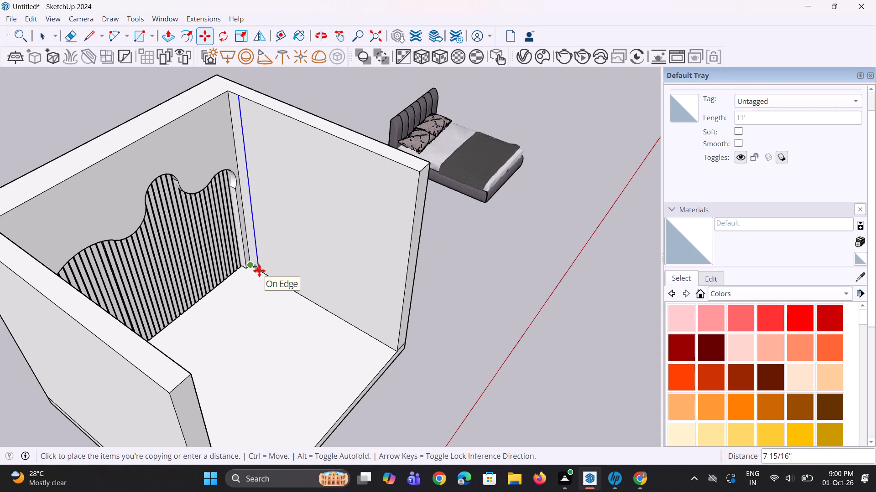
key("5")
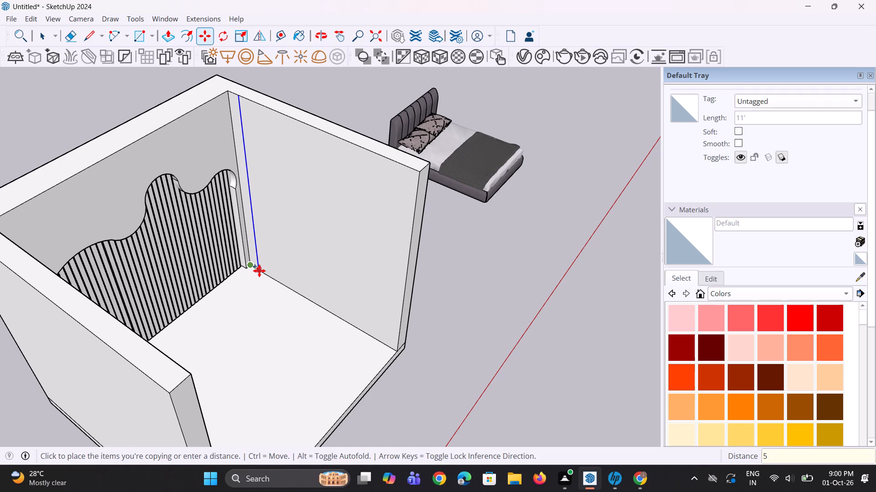
key("shift+quotedbl")
key("Return")
Copy the new vertical line 6'6" further along the side wall towards the room's open front.
middle_click_drag(256, 271, 293, 268)
middle_click(293, 268)
scroll(243, 277, "up", 3)
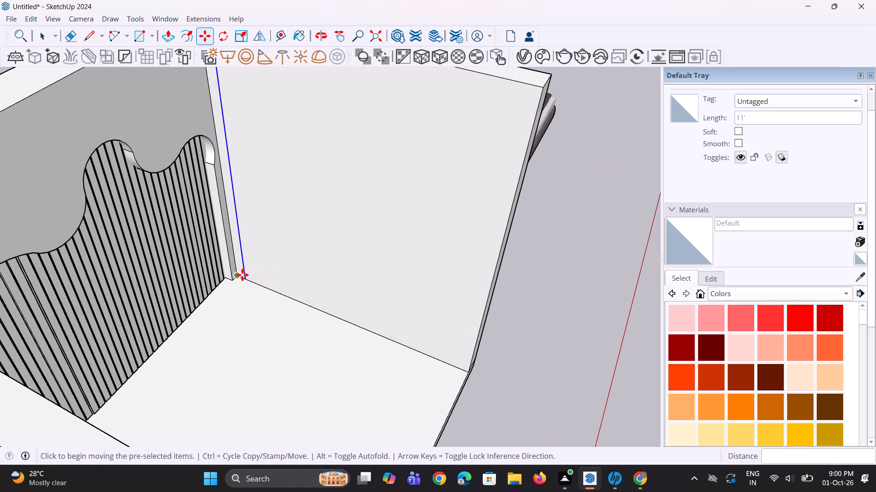
key("m")
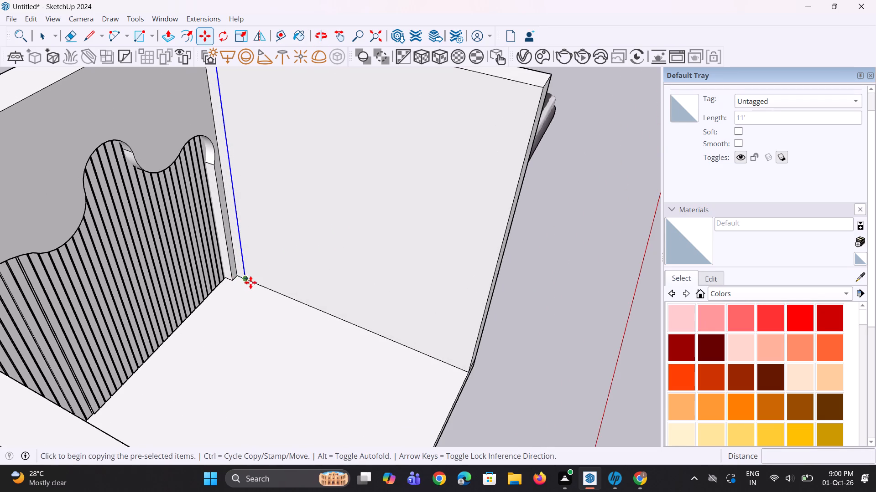
left_click(247, 280)
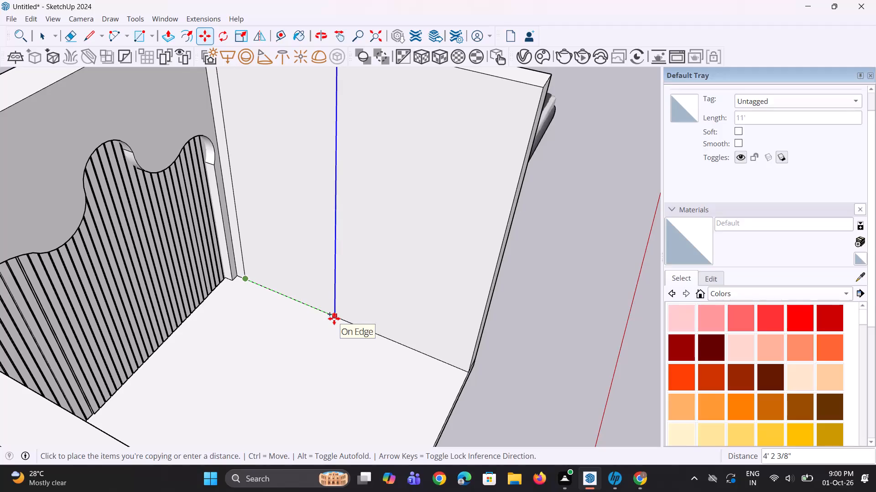
key("6")
type("'6")
key("shift+quotedbl")
key("Return")
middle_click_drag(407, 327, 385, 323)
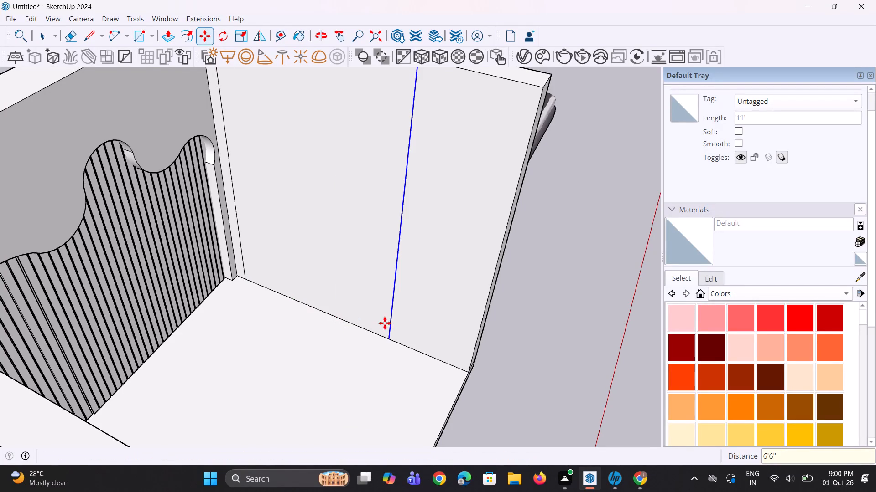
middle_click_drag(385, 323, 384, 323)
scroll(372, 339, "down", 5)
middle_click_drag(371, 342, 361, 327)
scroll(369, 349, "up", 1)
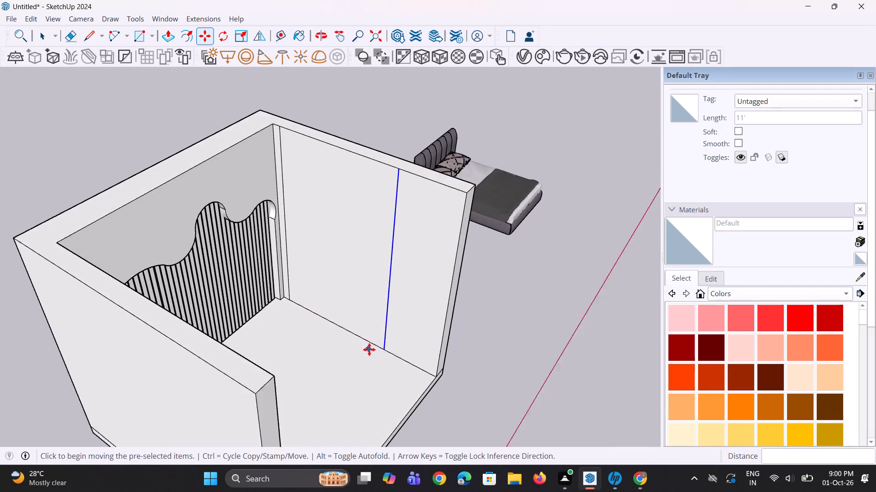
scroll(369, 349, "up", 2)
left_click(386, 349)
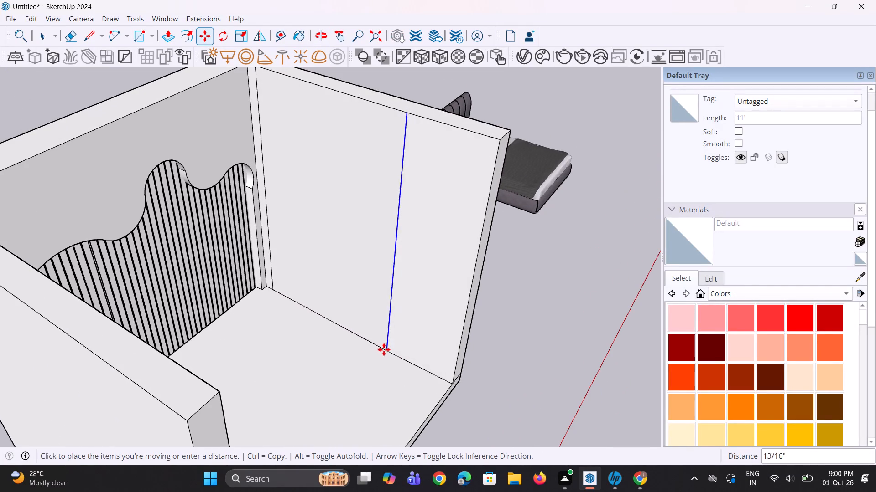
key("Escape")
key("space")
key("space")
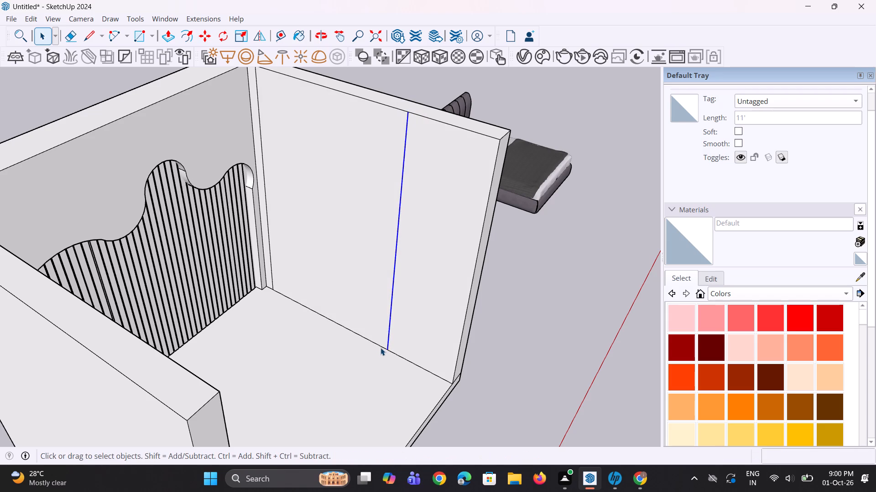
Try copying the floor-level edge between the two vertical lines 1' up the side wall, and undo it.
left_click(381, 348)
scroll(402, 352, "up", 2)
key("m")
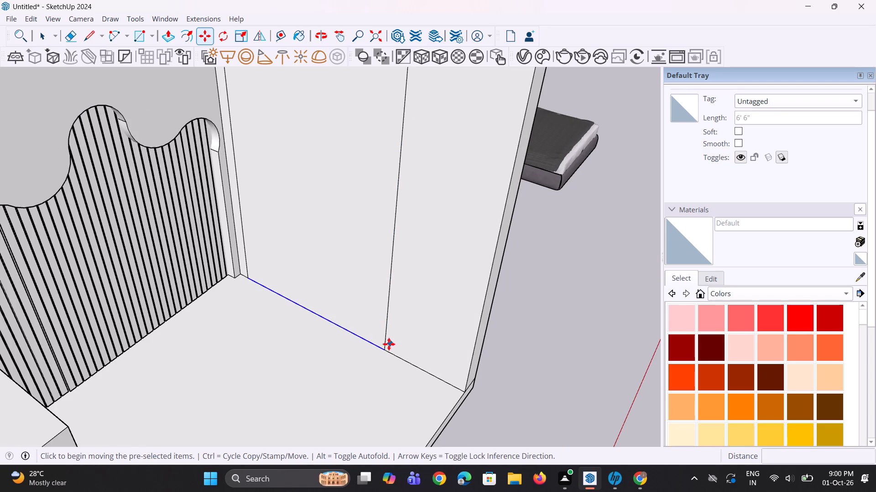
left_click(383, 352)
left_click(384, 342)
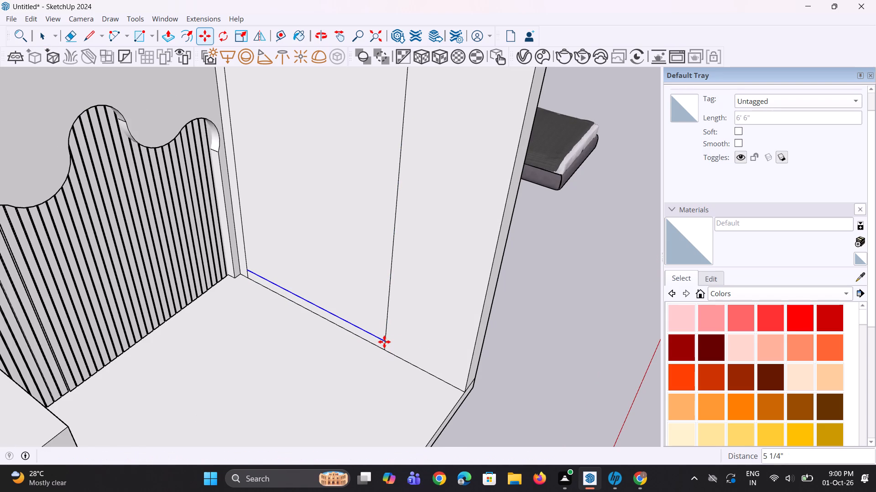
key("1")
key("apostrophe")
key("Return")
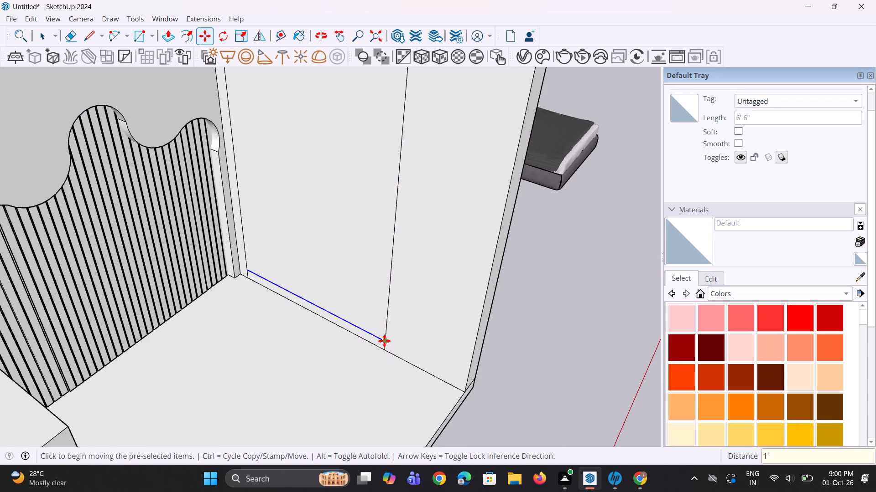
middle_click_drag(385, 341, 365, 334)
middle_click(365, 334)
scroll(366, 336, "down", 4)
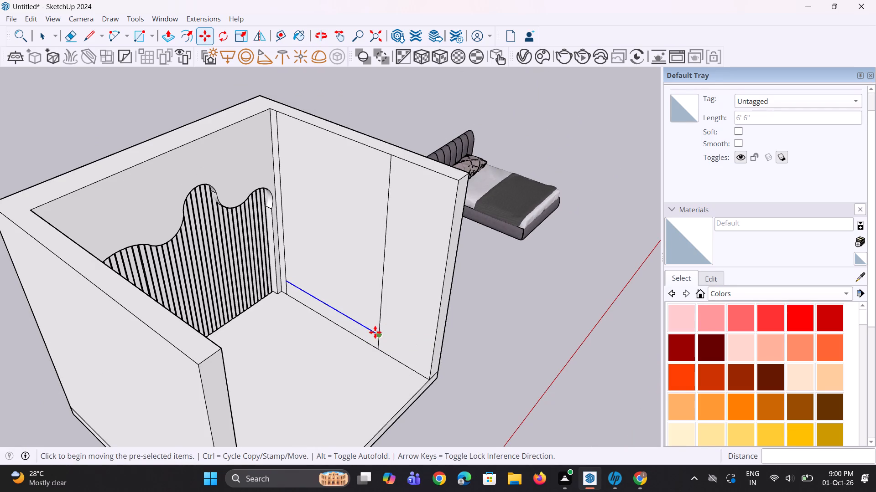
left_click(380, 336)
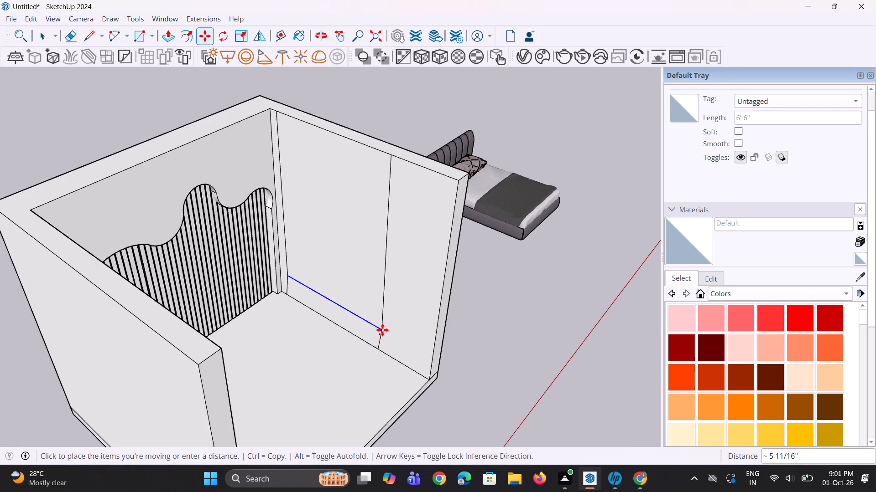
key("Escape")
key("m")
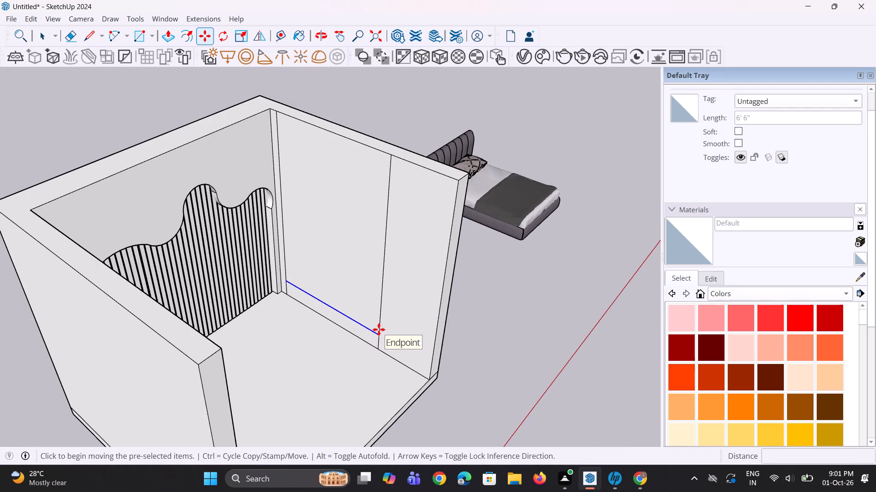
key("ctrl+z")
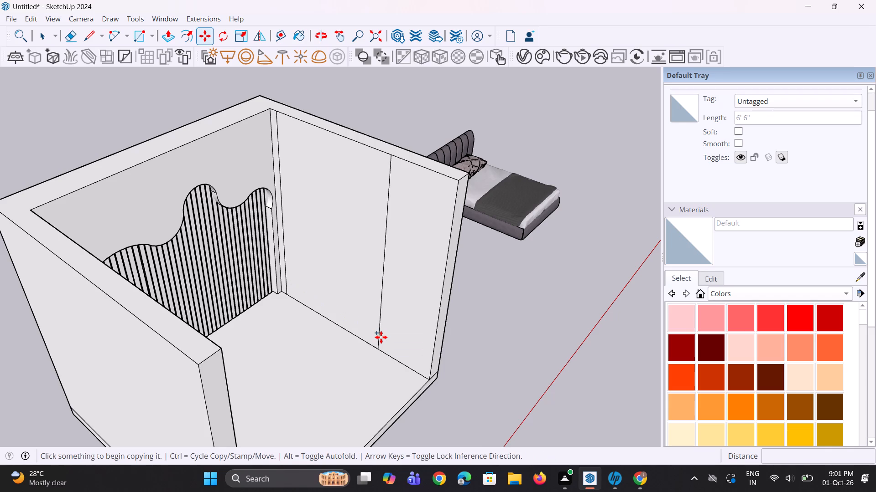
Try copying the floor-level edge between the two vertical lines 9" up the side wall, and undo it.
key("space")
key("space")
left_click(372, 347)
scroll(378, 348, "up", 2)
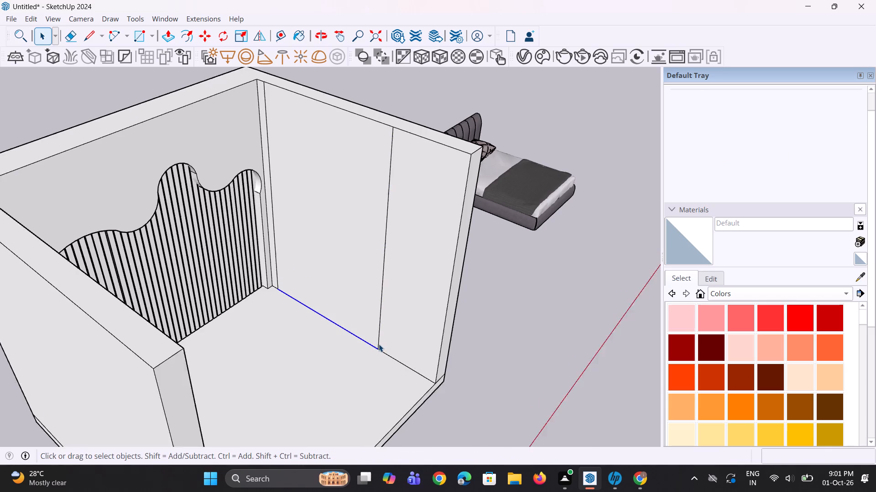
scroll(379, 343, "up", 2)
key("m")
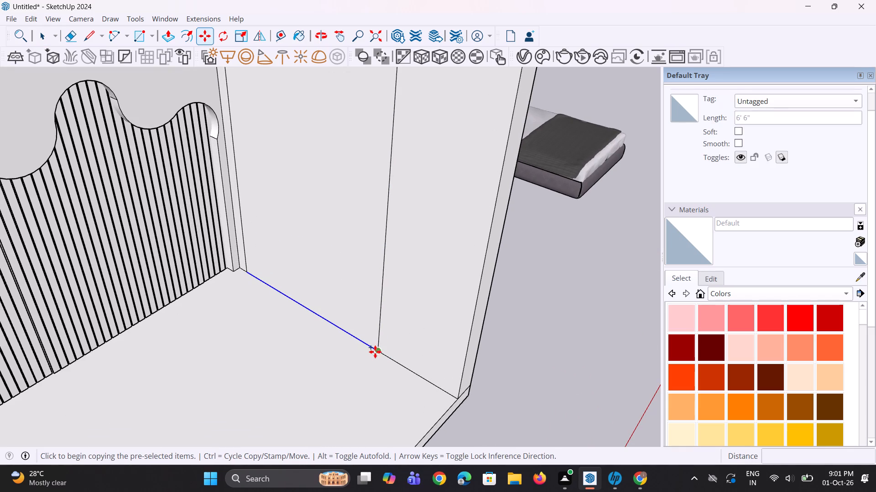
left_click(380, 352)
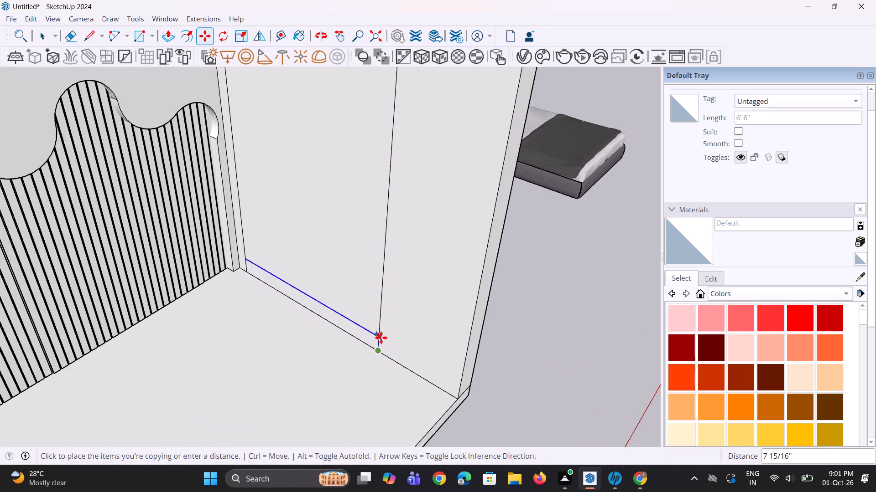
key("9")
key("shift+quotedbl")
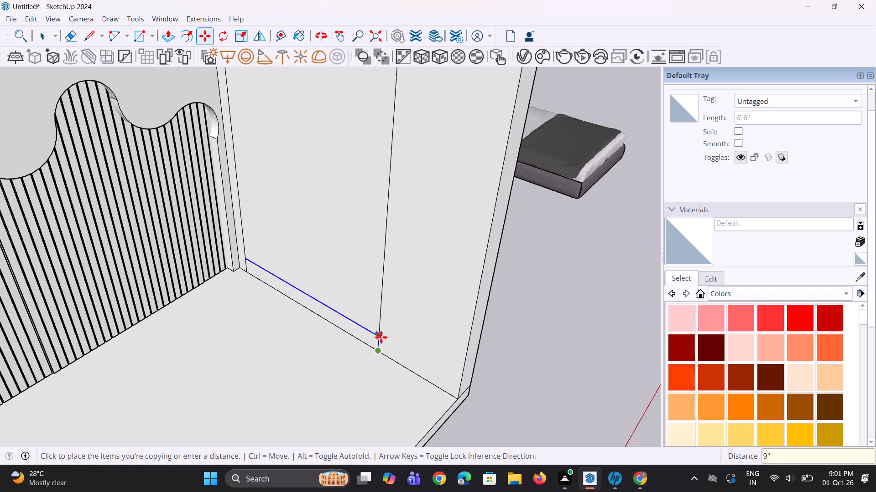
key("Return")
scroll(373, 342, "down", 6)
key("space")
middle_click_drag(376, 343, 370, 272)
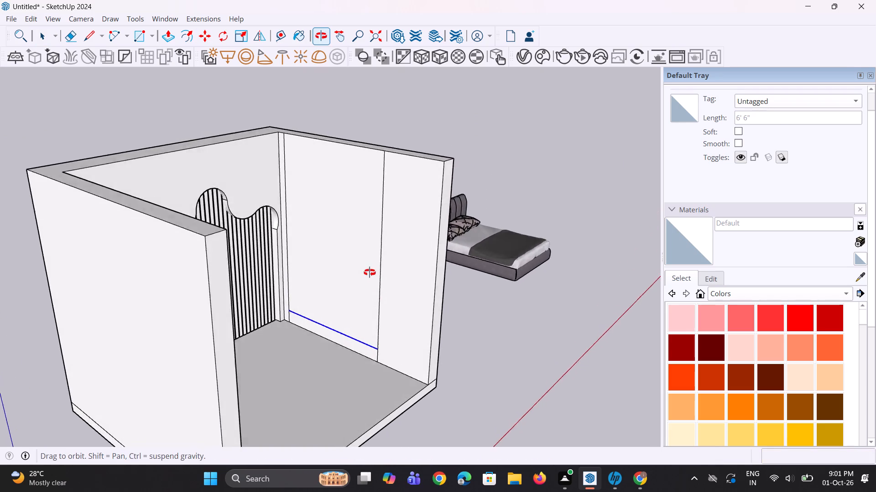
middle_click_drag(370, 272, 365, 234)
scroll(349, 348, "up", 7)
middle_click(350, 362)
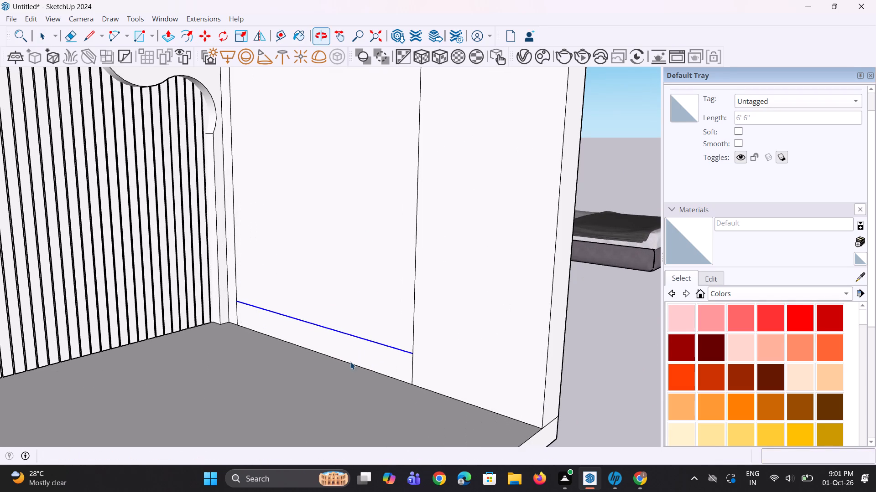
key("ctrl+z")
Copy the floor-level edge between the two vertical lines 6" up the side wall to mark a base strip.
key("space")
left_click(369, 370)
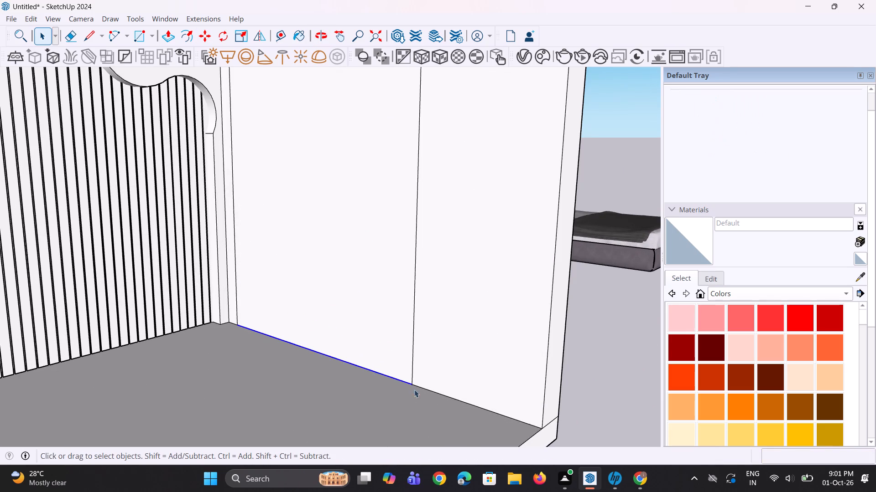
scroll(433, 392, "up", 2)
key("m")
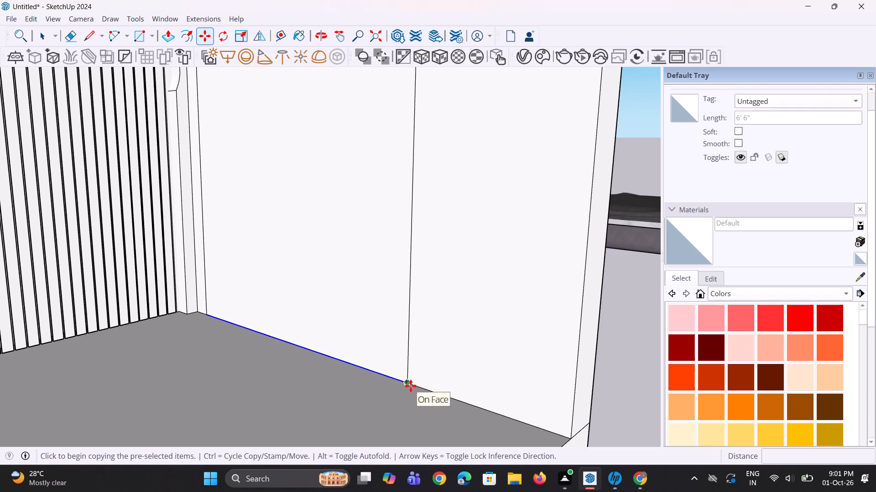
left_click(411, 386)
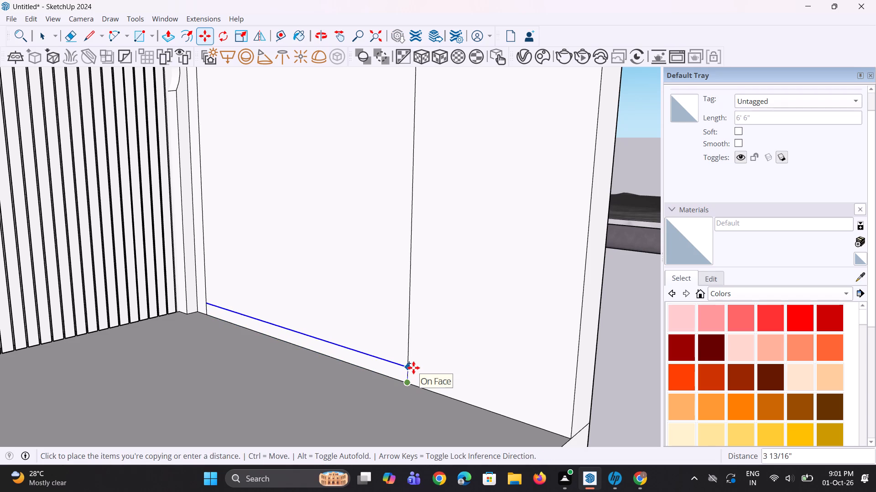
type("6\"")
key("Return")
key("space")
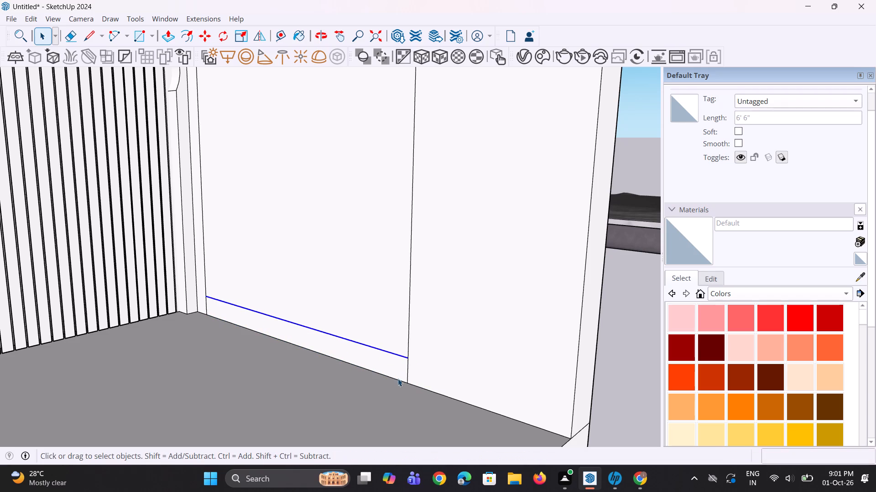
key("space")
Examine the outlined panel and base strip on the side wall from outside the room.
scroll(361, 376, "down", 4)
left_click(568, 361)
middle_click_drag(308, 383, 394, 410)
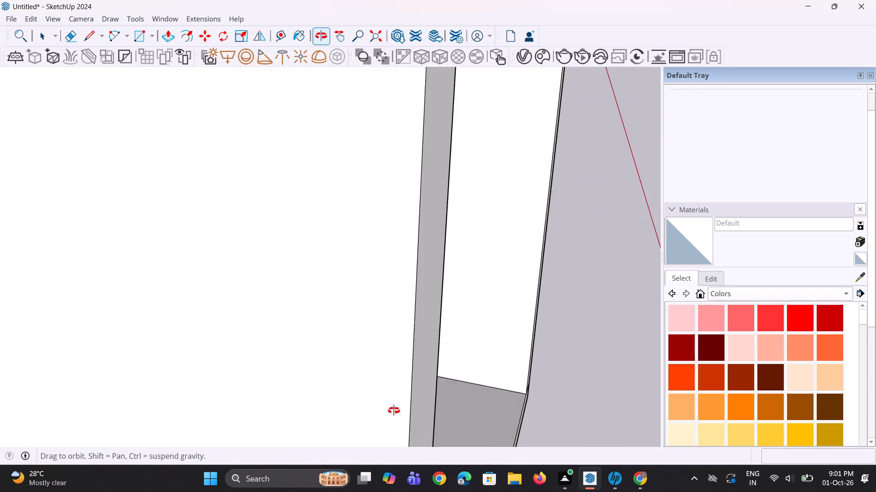
middle_click_drag(394, 410, 323, 422)
scroll(341, 405, "down", 4)
middle_click_drag(344, 399, 349, 398)
scroll(370, 376, "up", 3)
scroll(367, 371, "down", 6)
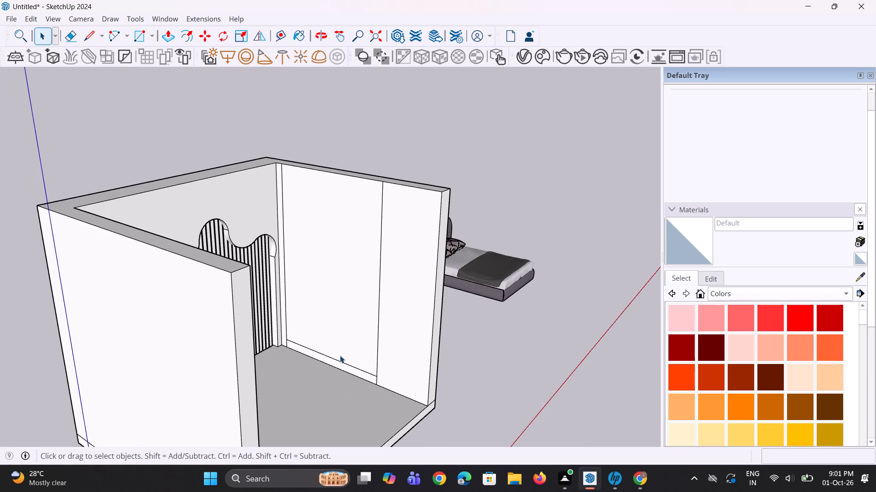
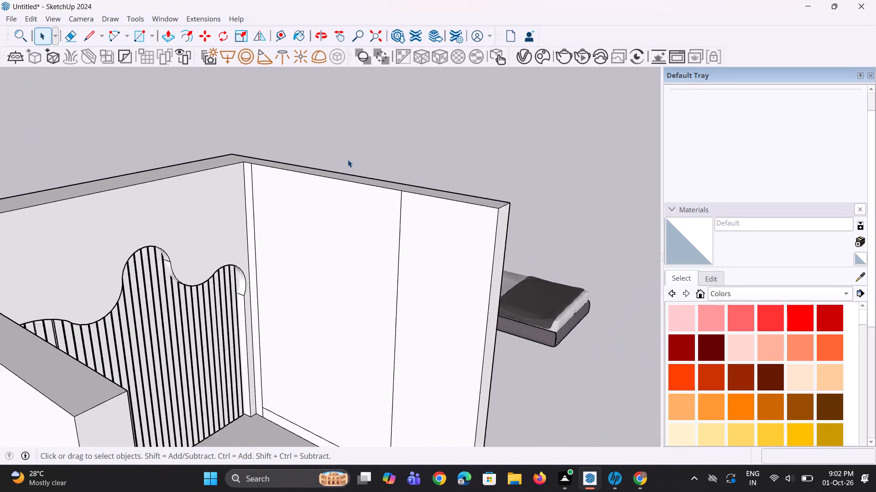
Copy the side wall's top edge between the two vertical lines 5" downward to mark a top strip.
left_click(373, 193)
scroll(399, 196, "up", 3)
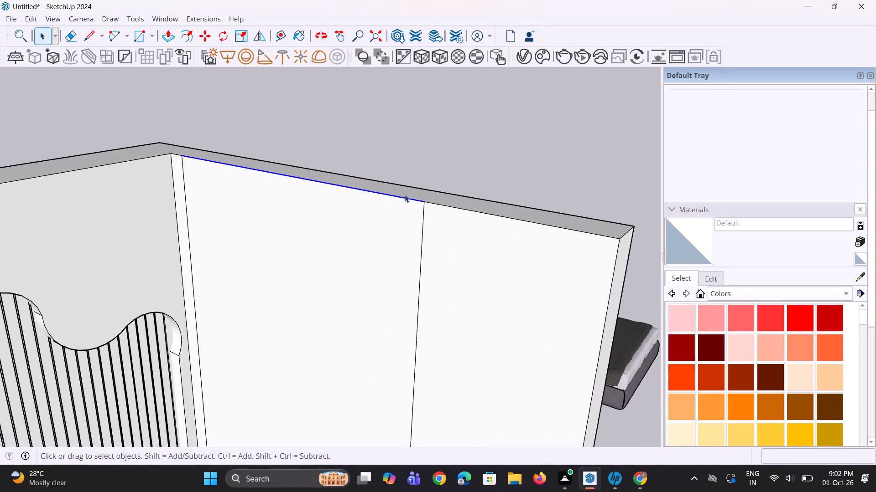
key("m")
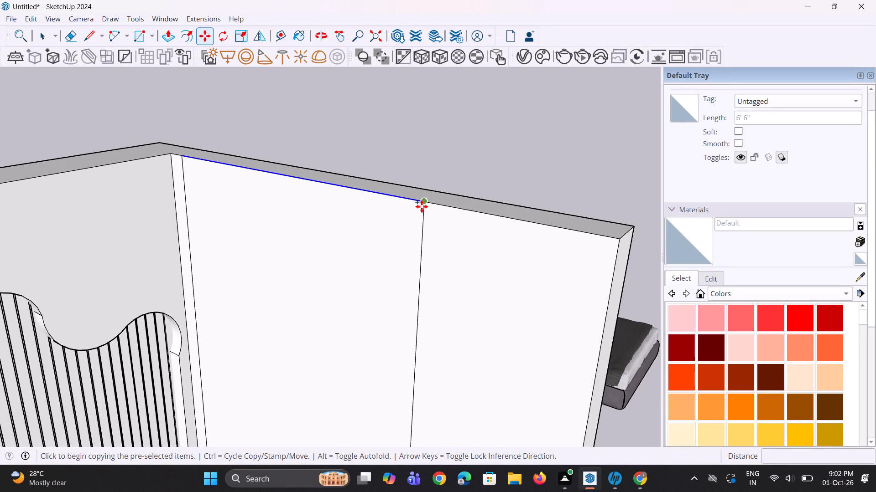
left_click(422, 206)
type("5\"")
key("Return")
scroll(418, 236, "up", 1)
middle_click_drag(418, 236, 412, 210)
scroll(412, 210, "down", 6)
key("space")
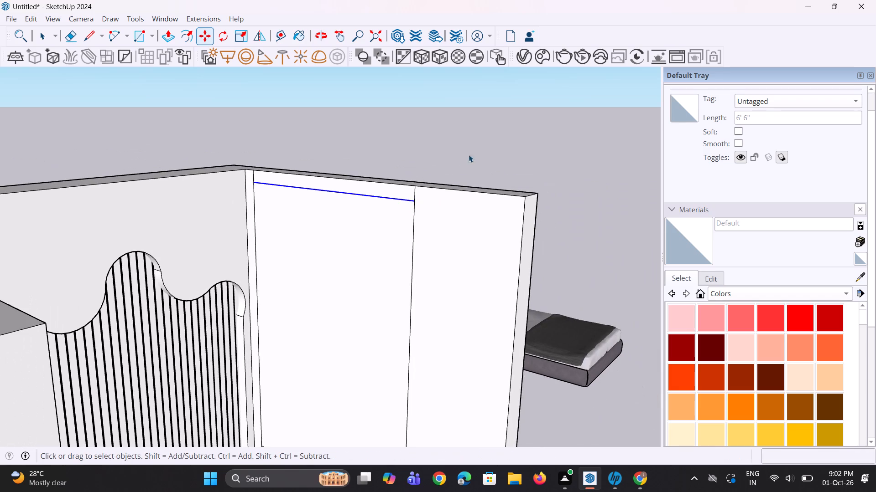
left_click(473, 146)
Delete the horizontal line marking the top of the existing base strip on the side wall.
scroll(435, 184, "down", 8)
scroll(406, 331, "up", 3)
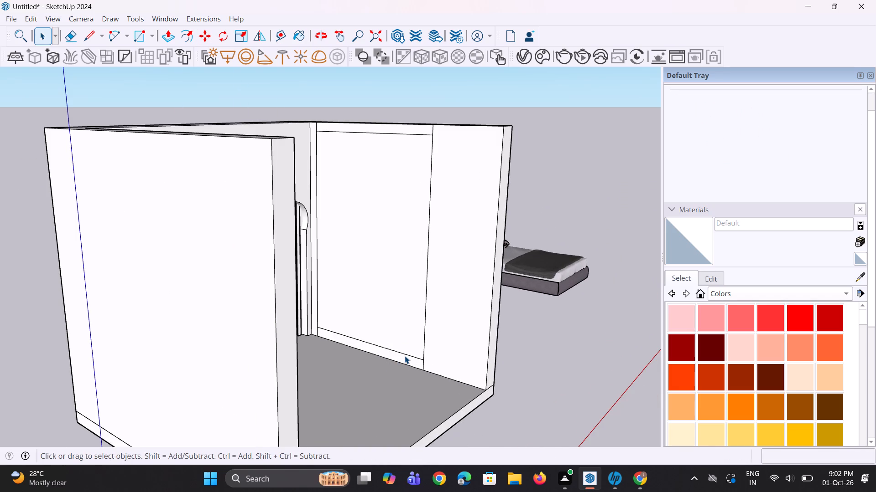
left_click(405, 356)
scroll(410, 354, "up", 2)
key("Delete")
scroll(404, 354, "down", 3)
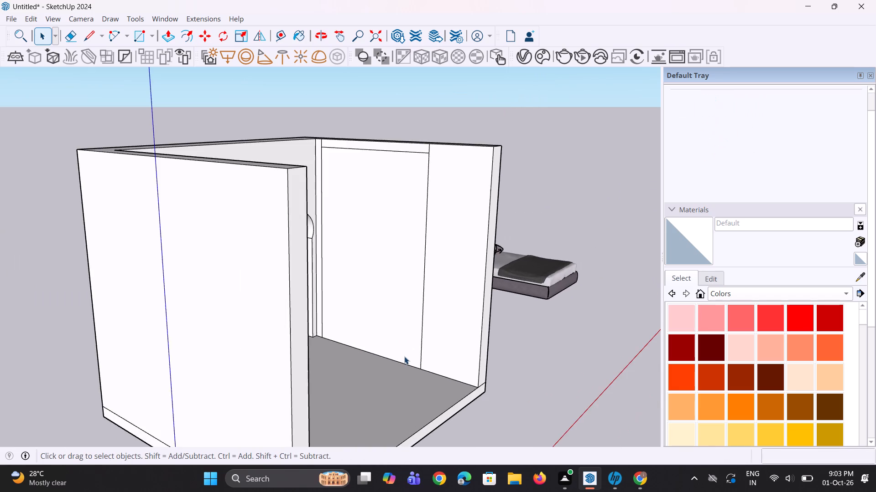
Copy the floor-level edge between the two vertical lines 5" up the side wall to mark a new base strip.
scroll(402, 365, "up", 2)
left_click(402, 365)
scroll(408, 367, "up", 4)
key("m")
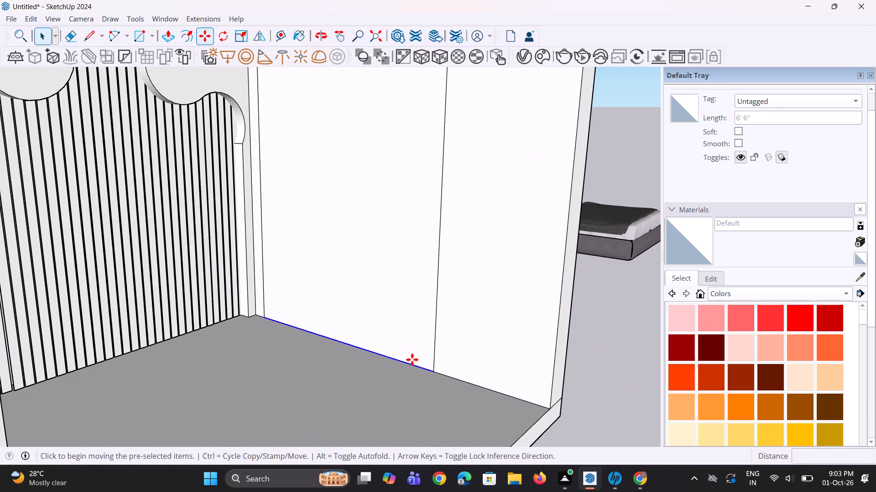
left_click(434, 374)
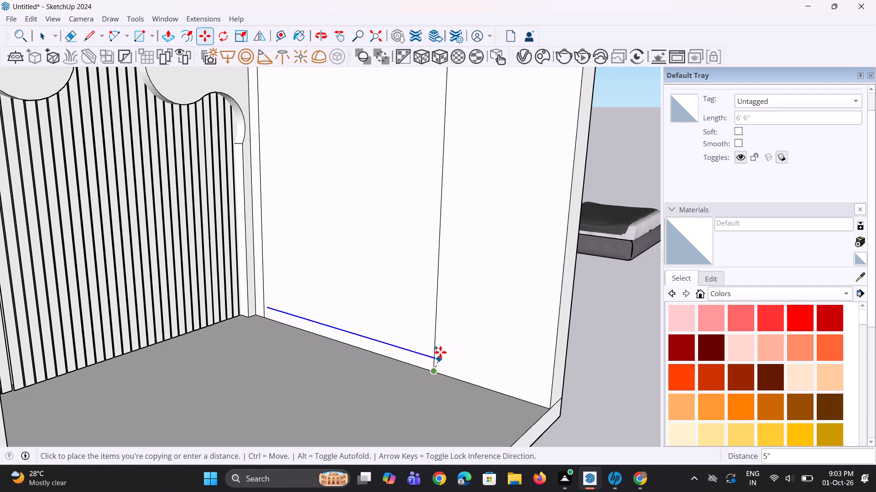
type("5\"")
key("Return")
key("space")
scroll(414, 367, "down", 5)
key("space")
key("space")
left_click(552, 363)
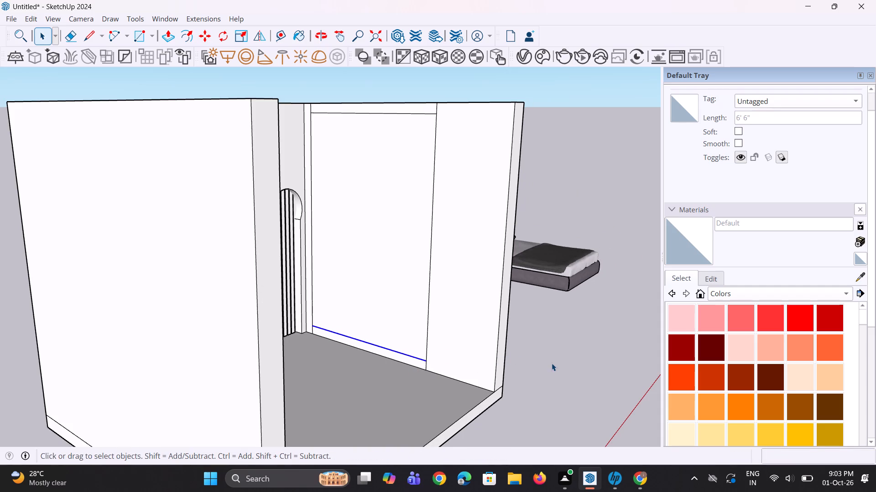
Copy the vertical line nearest the slatted wall 5" inward along the base strip's top edge.
middle_click_drag(362, 343, 372, 345)
scroll(360, 336, "up", 7)
scroll(304, 305, "up", 1)
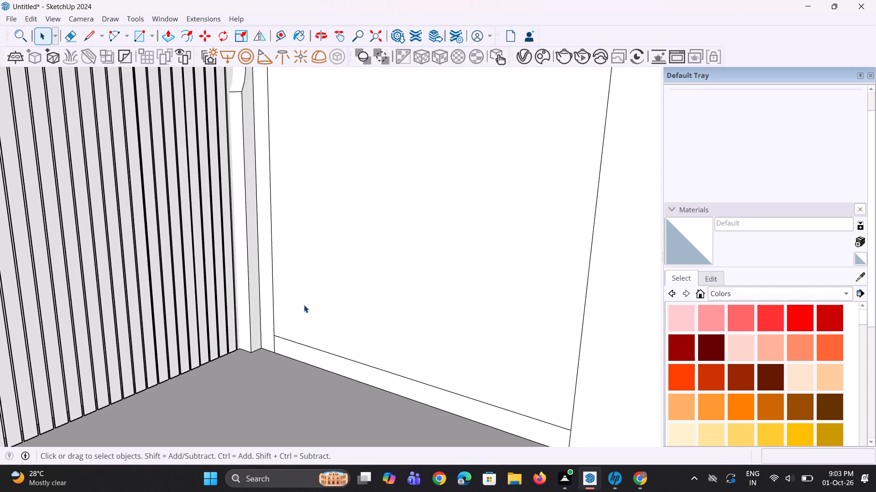
middle_click(304, 305)
scroll(293, 305, "up", 2)
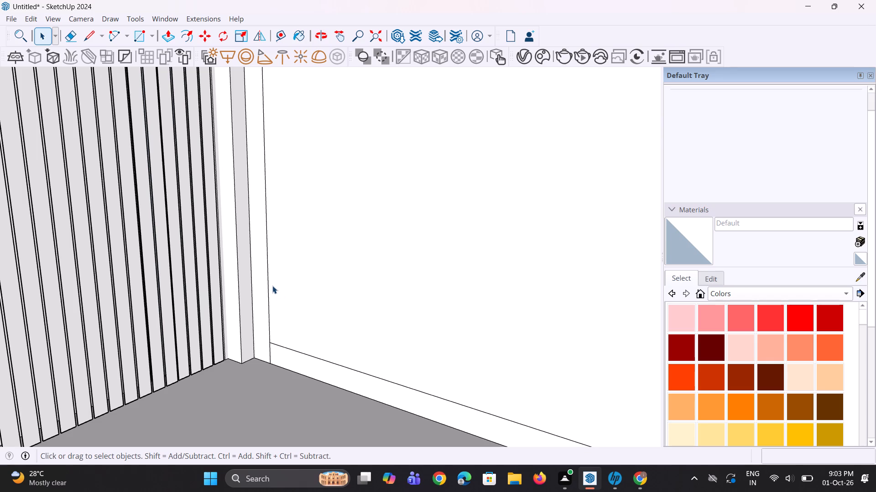
left_click(268, 283)
scroll(275, 298, "down", 4)
key("m")
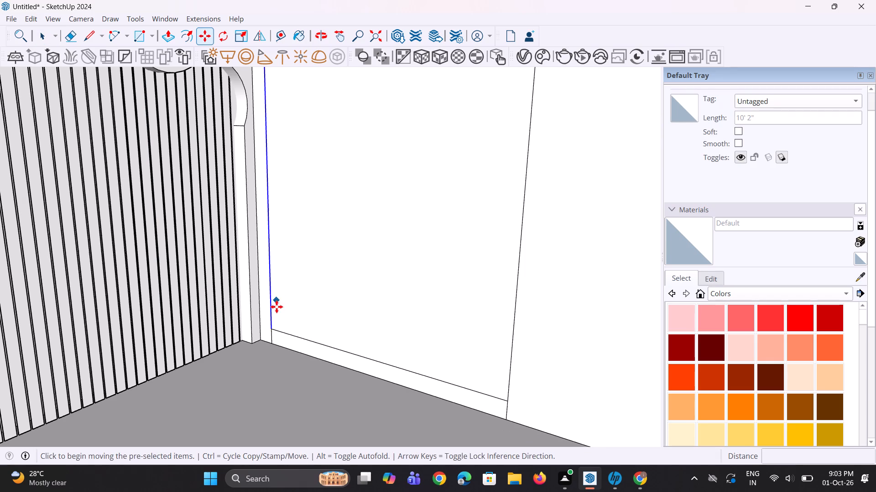
left_click(274, 327)
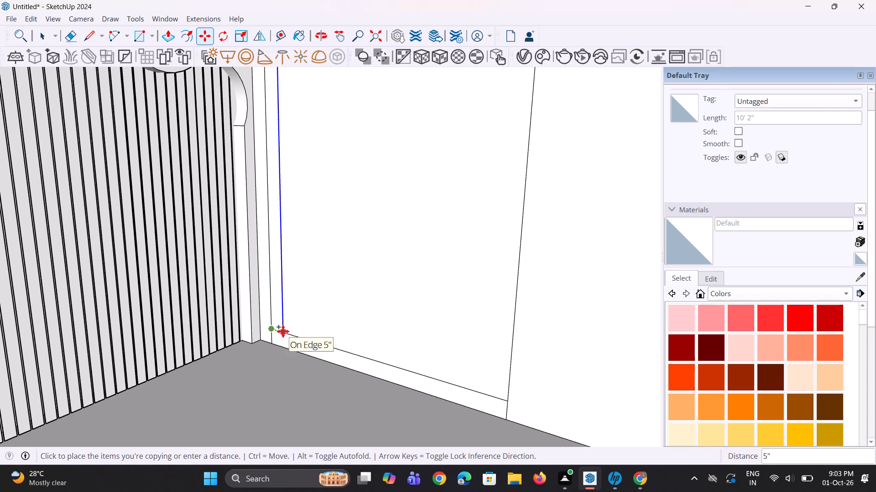
left_click(283, 331)
scroll(304, 337, "down", 4)
key("space")
key("space")
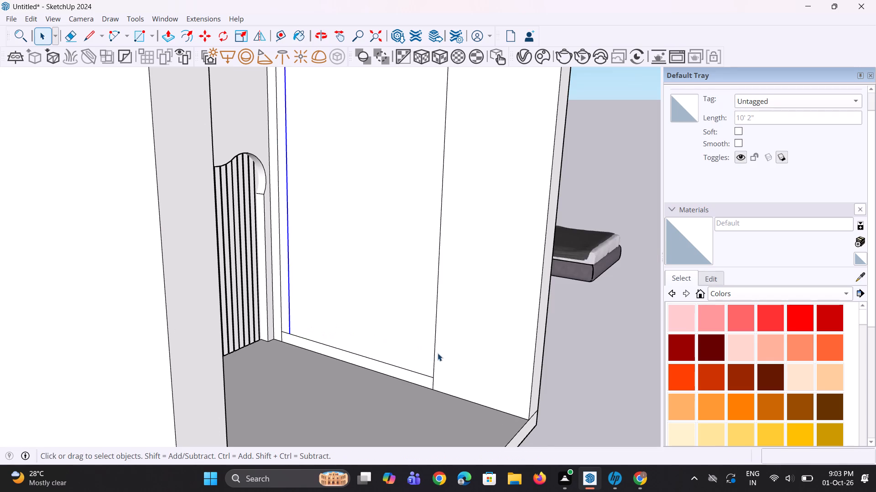
Copy the vertical line farther from the slatted wall 5" outward, toward the side wall's open end.
left_click(435, 351)
scroll(432, 373, "up", 2)
key("m")
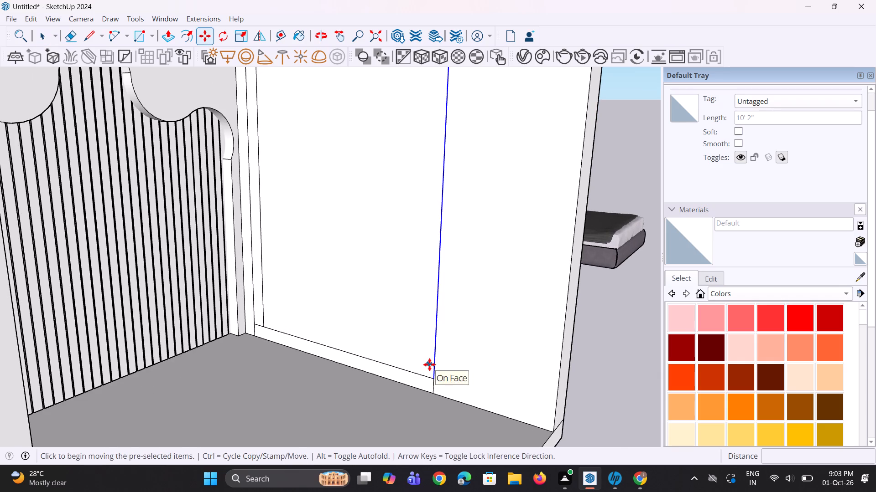
left_click(437, 378)
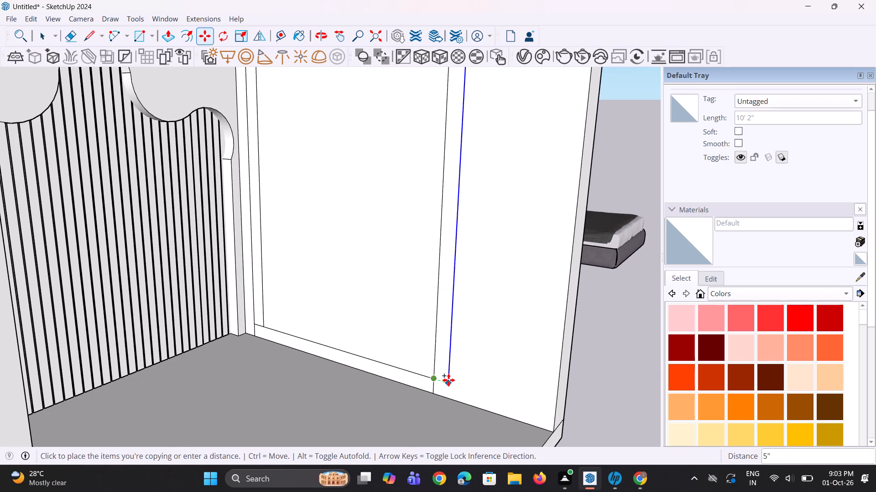
left_click(448, 380)
scroll(447, 382, "up", 3)
middle_click_drag(443, 375, 459, 377)
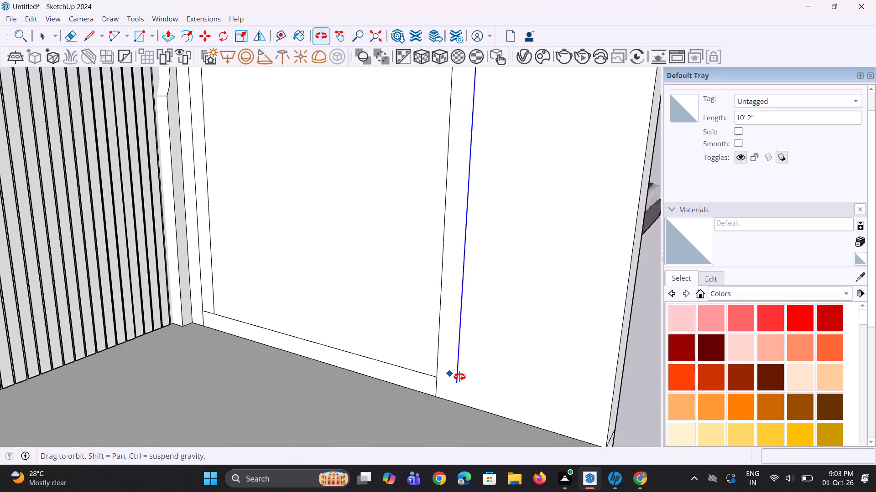
middle_click_drag(459, 377, 466, 374)
scroll(437, 347, "down", 4)
key("space")
key("space")
scroll(452, 369, "up", 2)
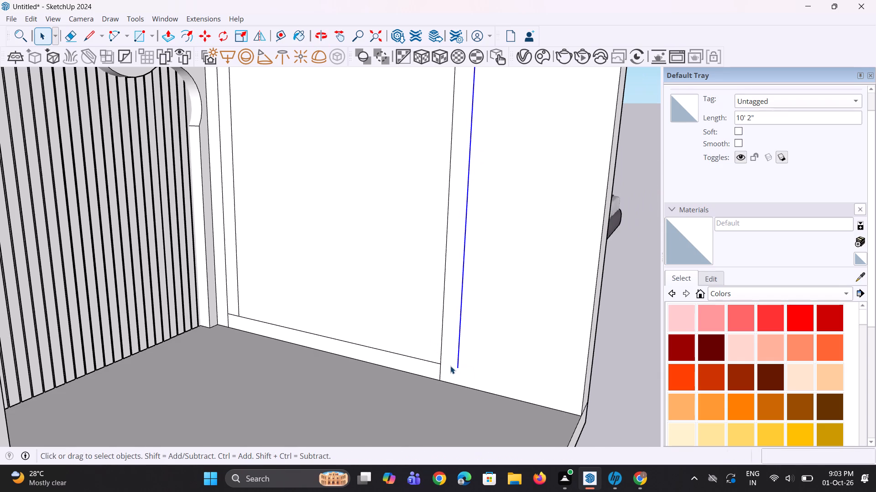
Draw a 5" line extending the base strip's top edge to the lower end of the new outer vertical line.
key("l")
left_click(441, 367)
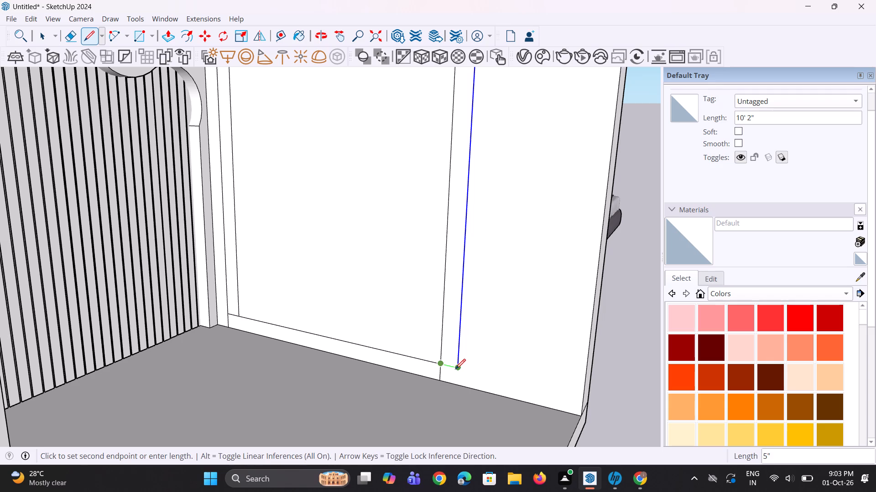
left_click(455, 369)
key("space")
key("space")
Erase the short vertical segment between the base strip's top edge and the floor, below the original outer line.
scroll(449, 379, "up", 1)
middle_click(448, 379)
scroll(441, 379, "up", 2)
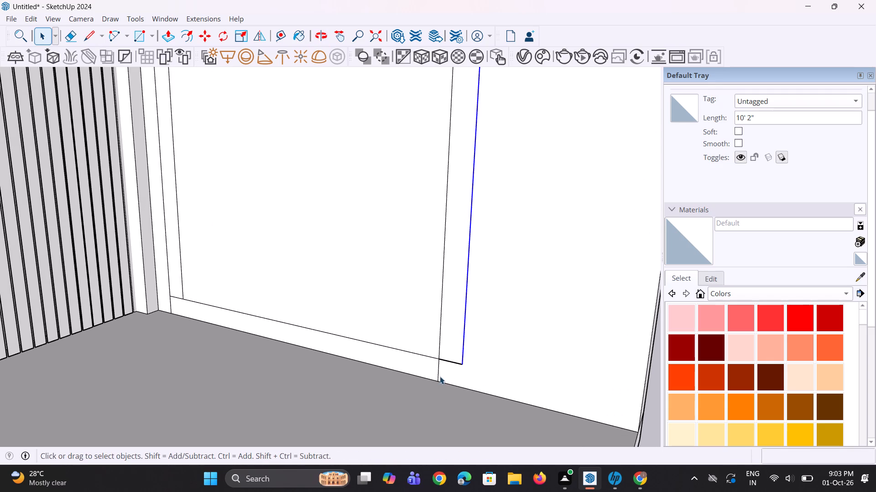
key("e")
left_click(438, 371)
scroll(438, 371, "down", 5)
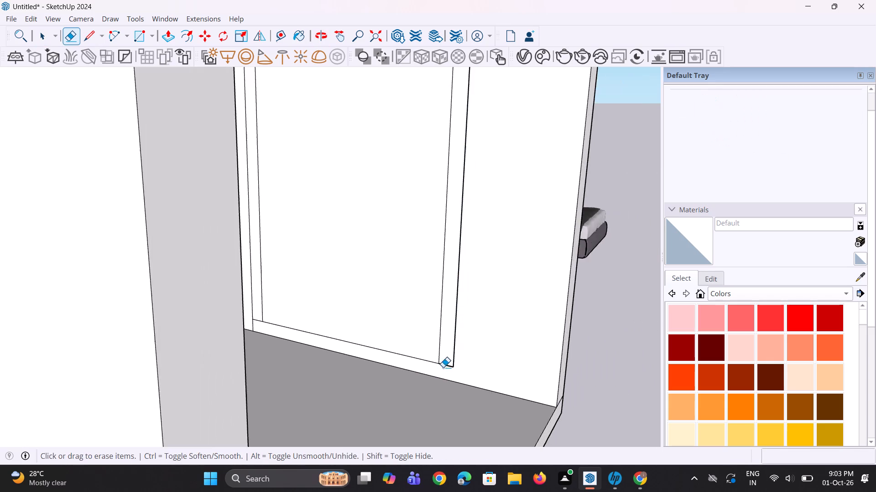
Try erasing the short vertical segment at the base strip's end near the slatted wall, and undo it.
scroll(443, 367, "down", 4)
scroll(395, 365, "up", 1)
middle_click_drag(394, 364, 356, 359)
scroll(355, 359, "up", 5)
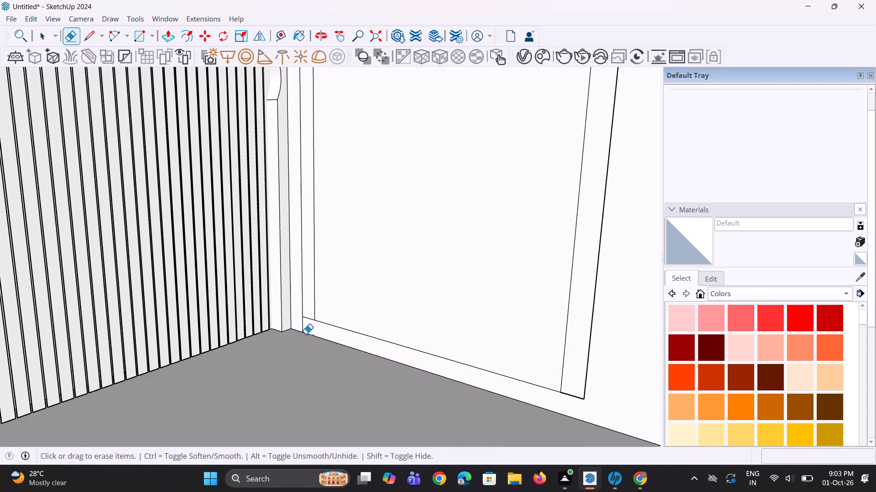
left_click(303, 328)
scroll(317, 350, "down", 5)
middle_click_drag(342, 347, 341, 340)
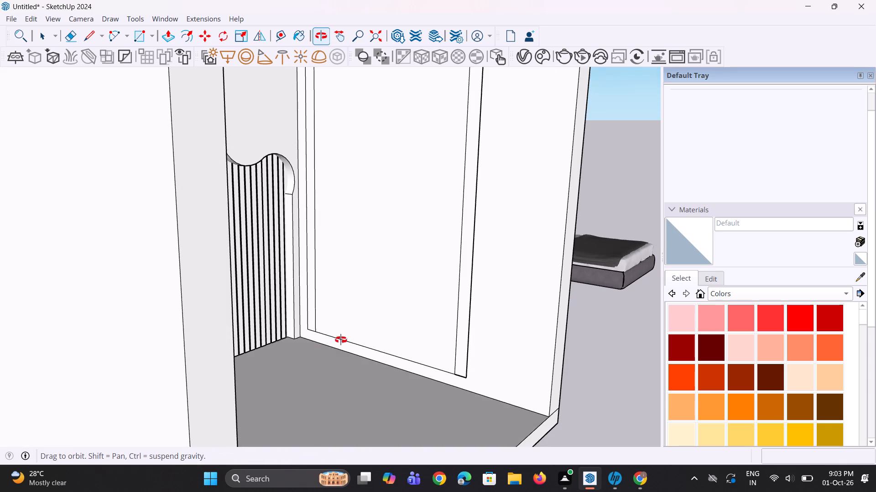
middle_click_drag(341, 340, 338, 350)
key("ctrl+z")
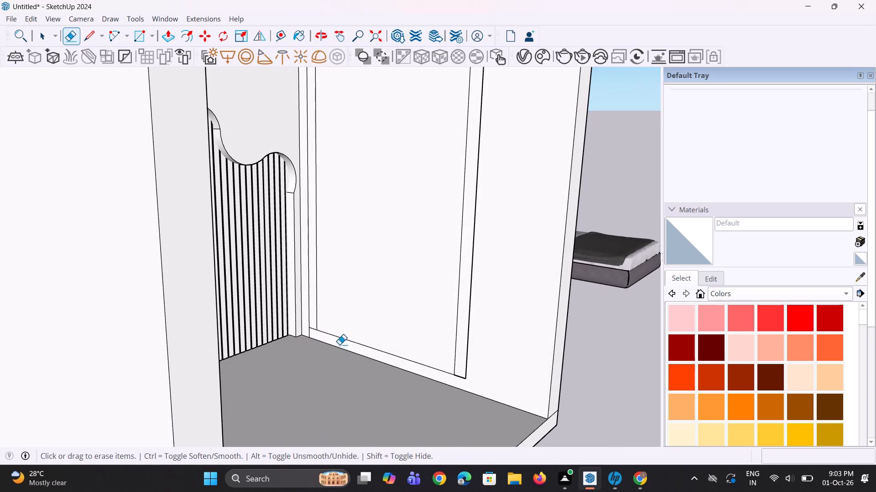
Draw a 5" vertical line from the outer vertical line's lower end down to the floor, closing the base strip.
scroll(446, 379, "up", 3)
key("space")
key("space")
key("l")
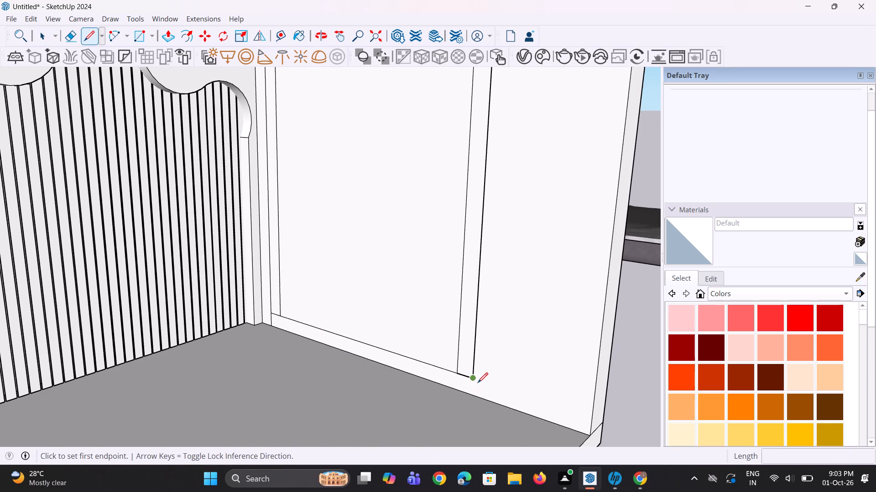
left_click(474, 379)
left_click(471, 393)
key("space")
key("space")
scroll(454, 396, "down", 5)
left_click(609, 357)
Copy the base strip's top edge between the inner vertical lines about 5" up the side wall.
middle_click_drag(528, 381, 514, 386)
scroll(420, 349, "up", 3)
middle_click_drag(419, 356, 437, 359)
scroll(425, 371, "up", 3)
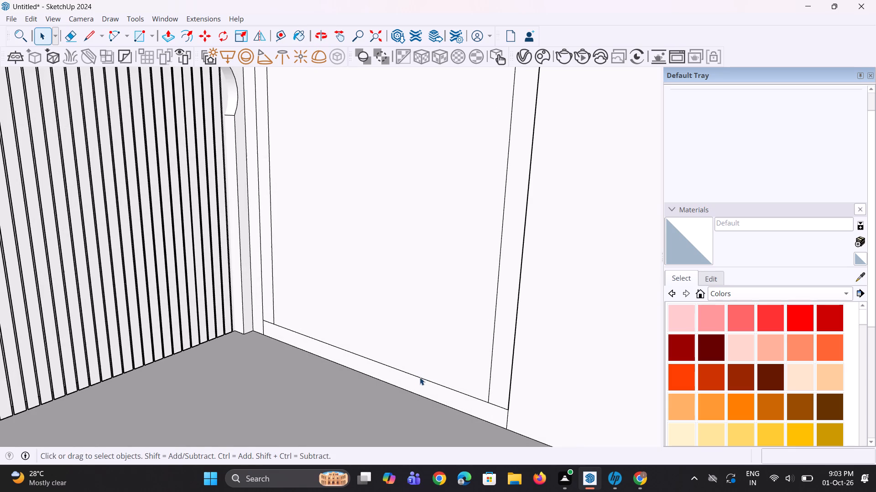
left_click(420, 377)
scroll(445, 380, "up", 3)
key("m")
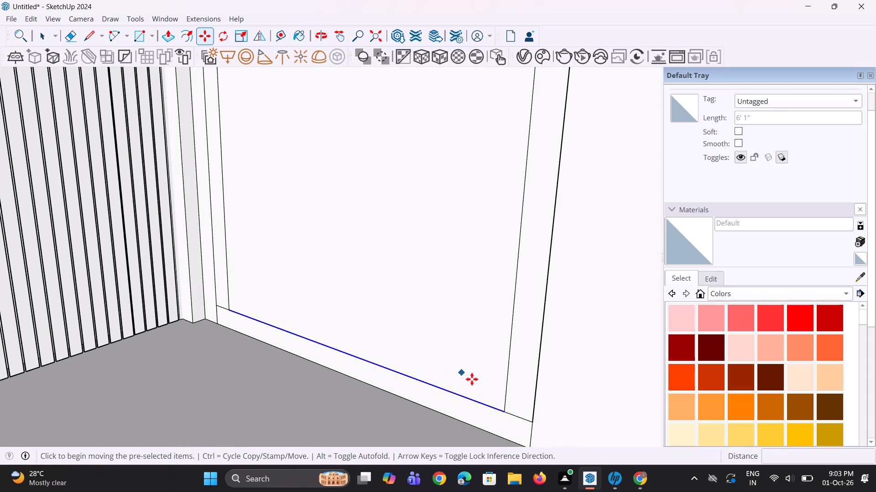
left_click(501, 414)
left_click_drag(506, 391, 506, 390)
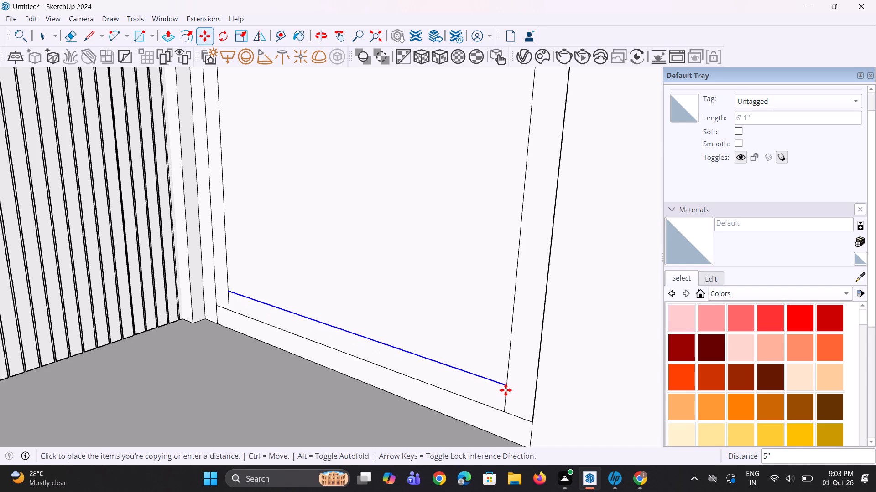
left_click_drag(506, 390, 506, 387)
left_click(506, 385)
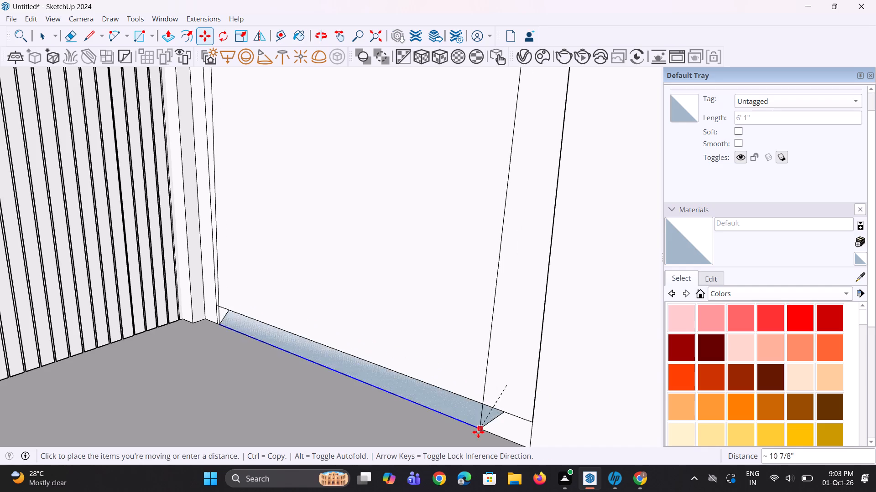
key("Escape")
scroll(500, 413, "down", 4)
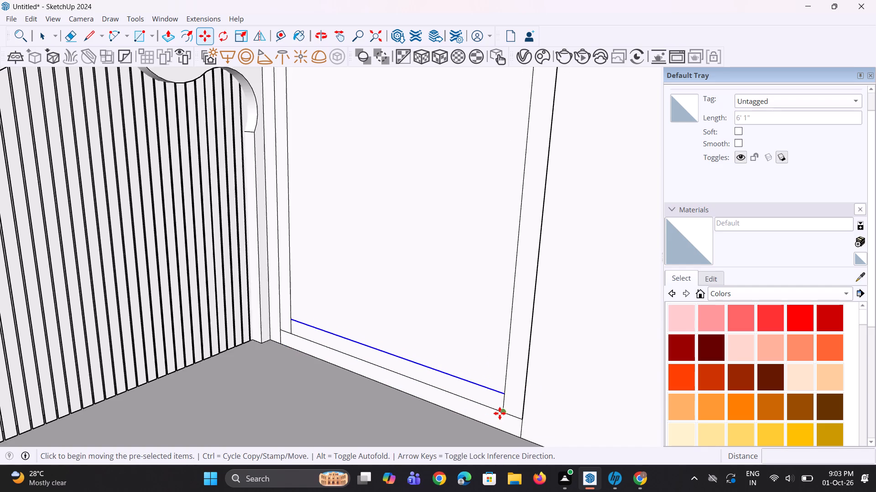
scroll(500, 413, "down", 4)
key("space")
key("space")
Draw a line extending the outer vertical line's upper end to the side wall's top edge.
scroll(500, 413, "down", 4)
middle_click_drag(499, 408, 474, 401)
scroll(496, 402, "down", 1)
middle_click(474, 401)
scroll(521, 254, "up", 1)
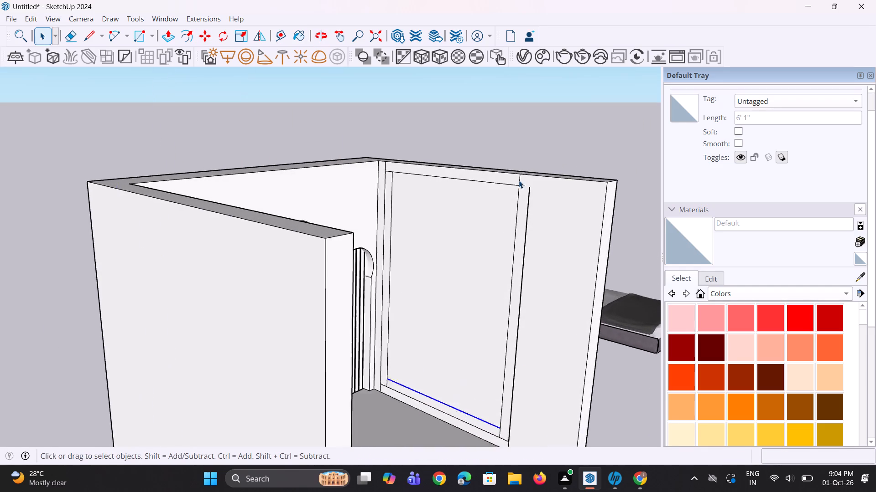
scroll(519, 180, "up", 5)
middle_click_drag(527, 208, 533, 209)
scroll(546, 225, "up", 3)
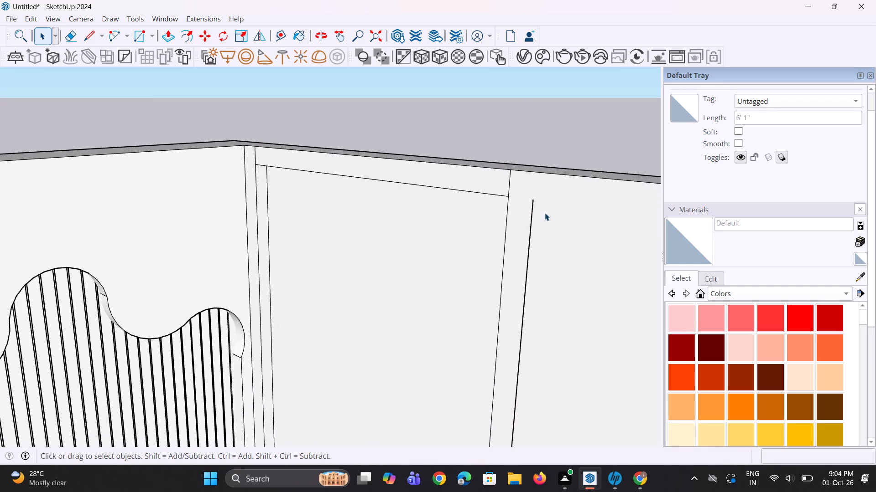
key("l")
left_click(534, 199)
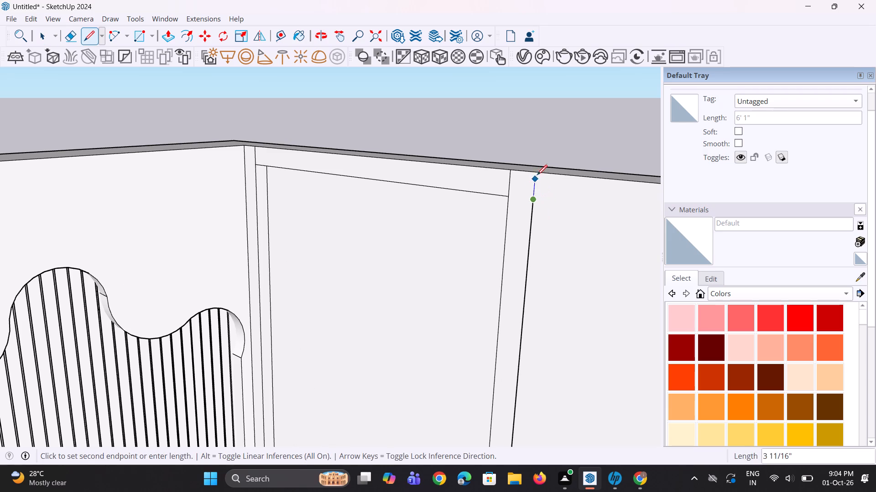
left_click(537, 174)
key("space")
key("space")
left_click(579, 141)
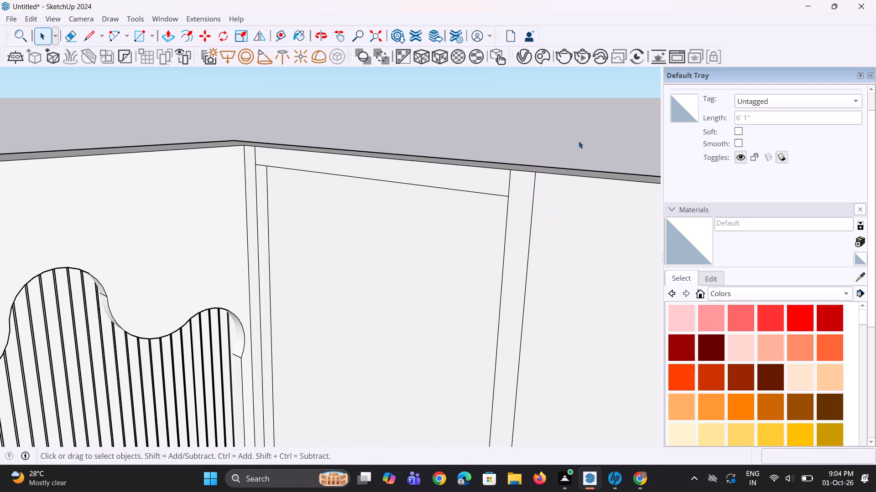
middle_click_drag(473, 234, 529, 237)
middle_click(529, 237)
scroll(460, 234, "down", 4)
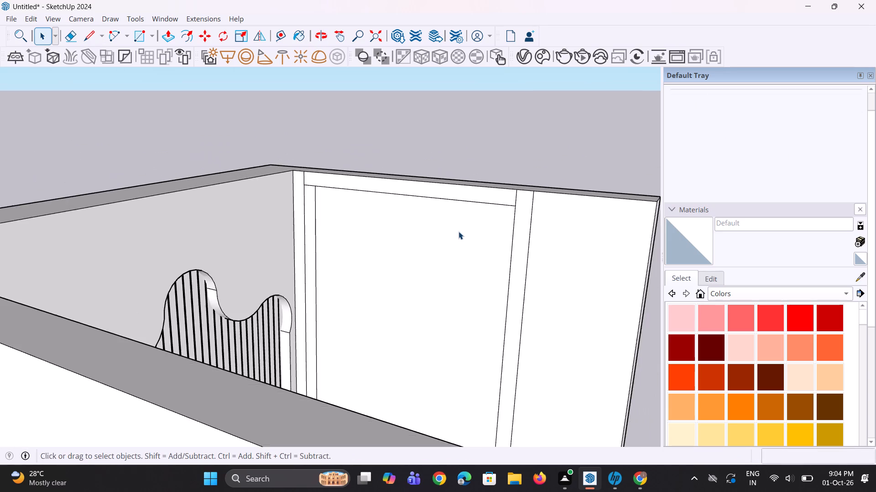
Copy the top strip's lower edge a short distance down the side wall, between the two inner vertical lines.
scroll(459, 231, "down", 3)
middle_click_drag(459, 230, 461, 240)
middle_click(461, 240)
scroll(445, 235, "up", 1)
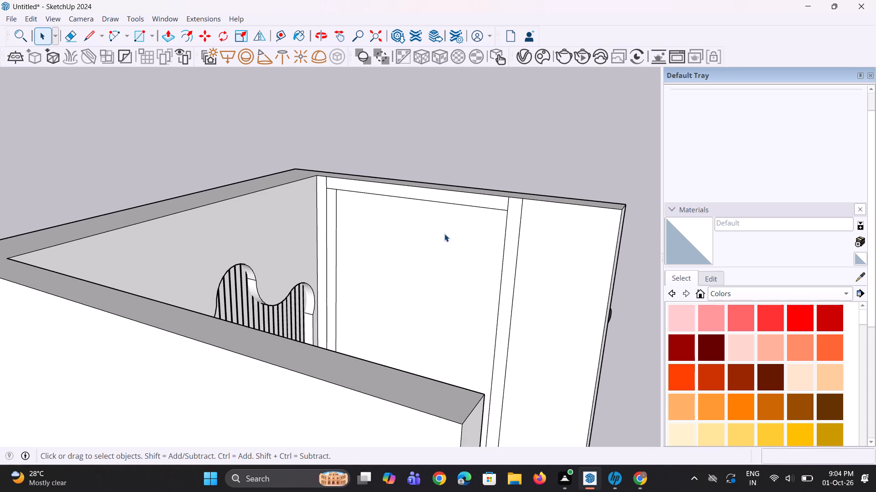
scroll(444, 230, "down", 2)
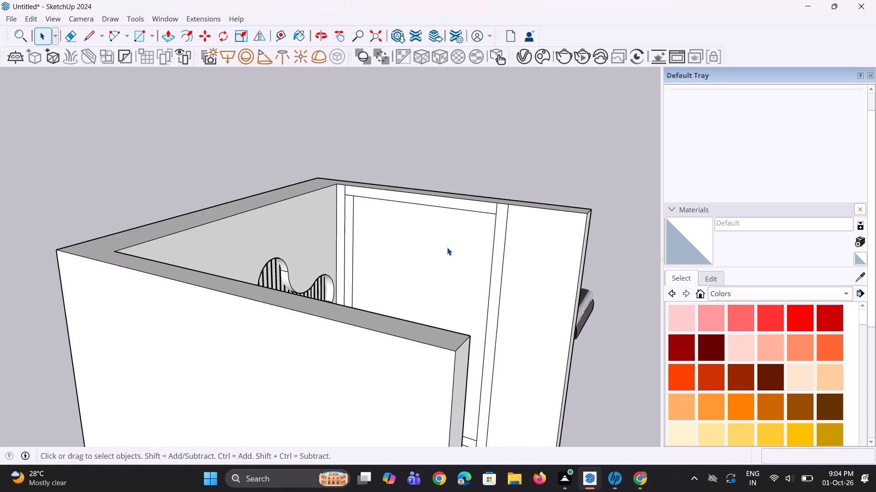
middle_click_drag(443, 251, 417, 266)
scroll(375, 211, "up", 6)
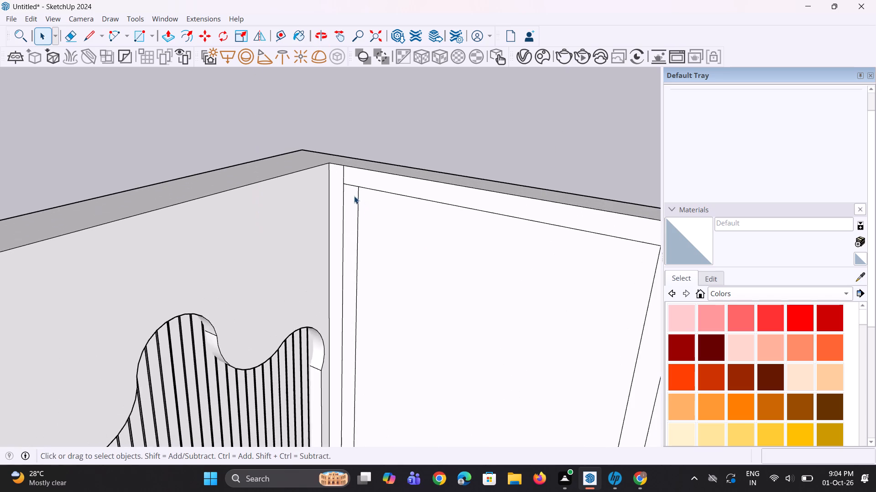
scroll(354, 189, "up", 1)
middle_click(353, 190)
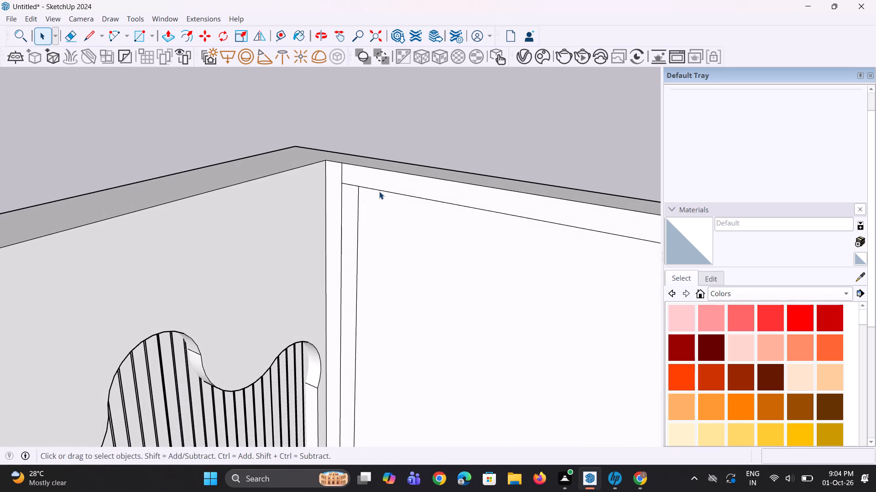
left_click(379, 191)
scroll(386, 212, "up", 2)
key("m")
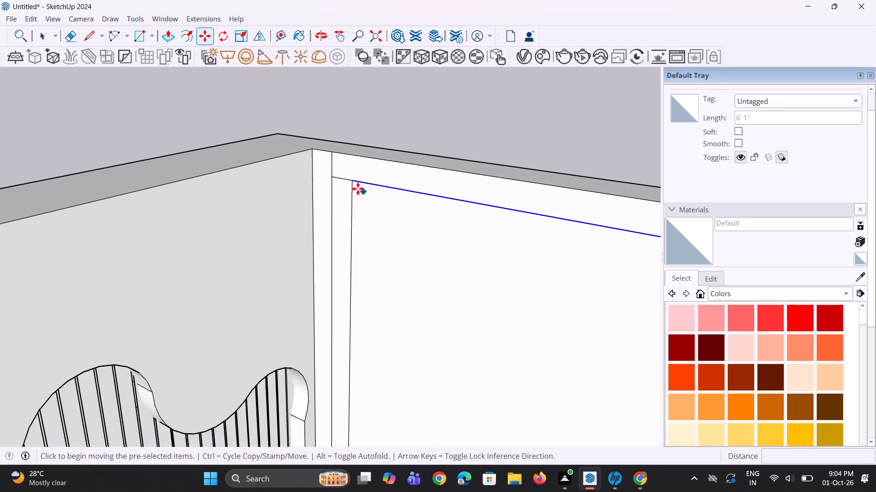
left_click(356, 181)
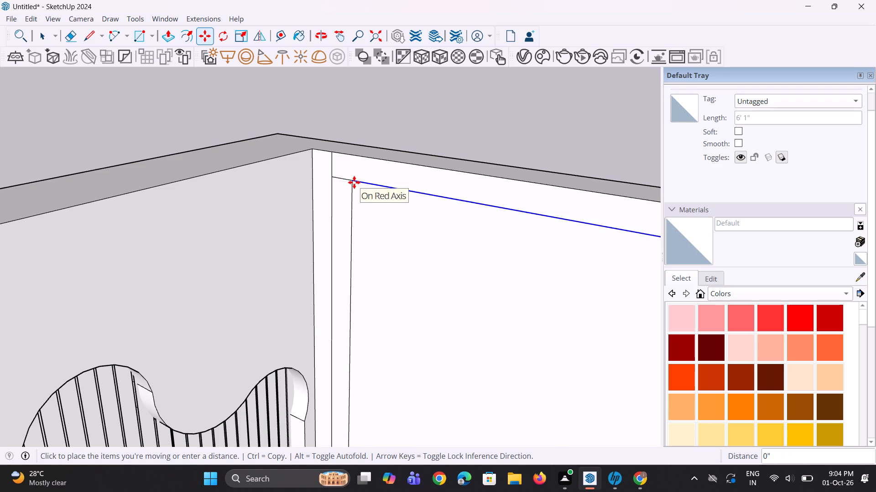
key("Escape")
key("m")
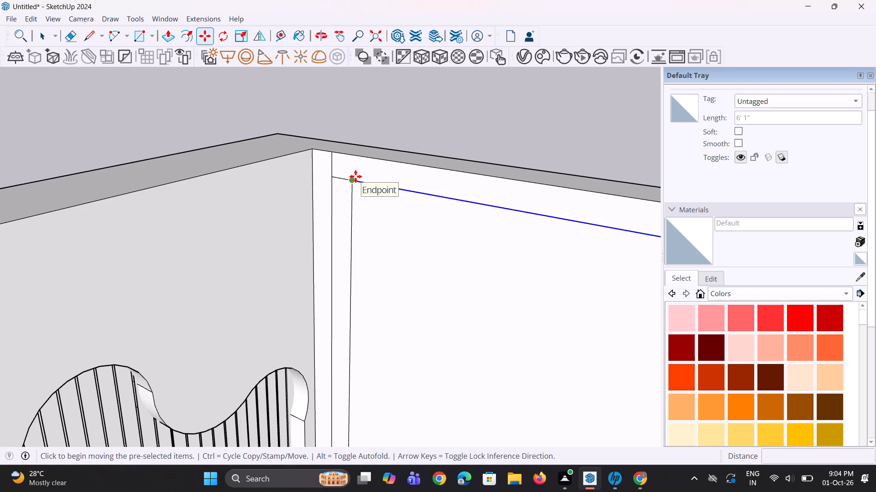
left_click(356, 184)
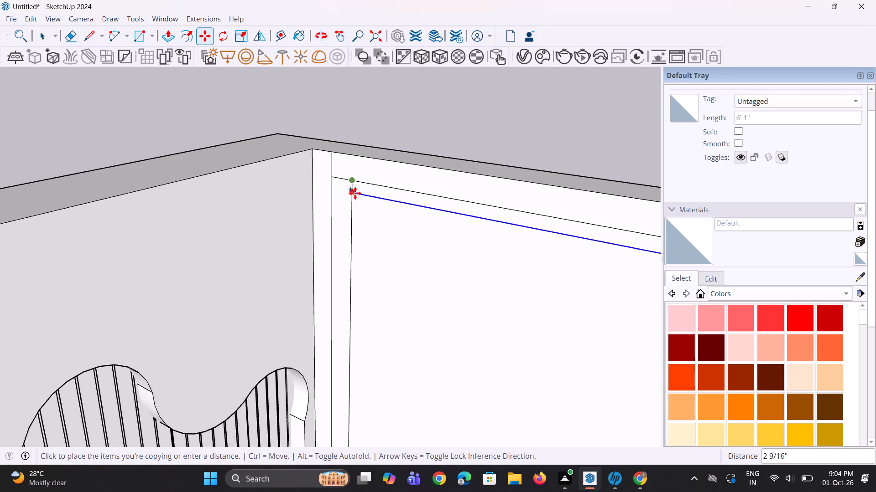
left_click(357, 201)
scroll(360, 226, "down", 6)
key("space")
key("space")
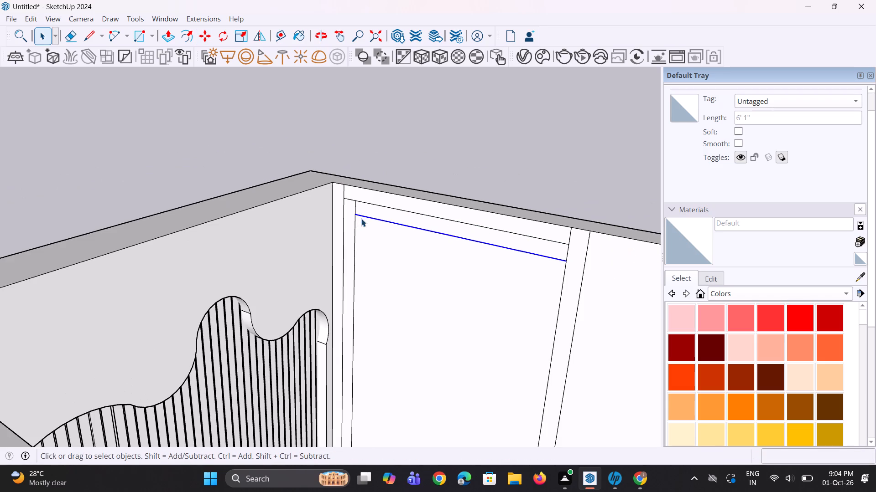
left_click(523, 152)
Erase the short inner vertical segment between the two upper horizontal lines at the slatted-wall end.
scroll(405, 181, "down", 4)
middle_click_drag(407, 225, 386, 230)
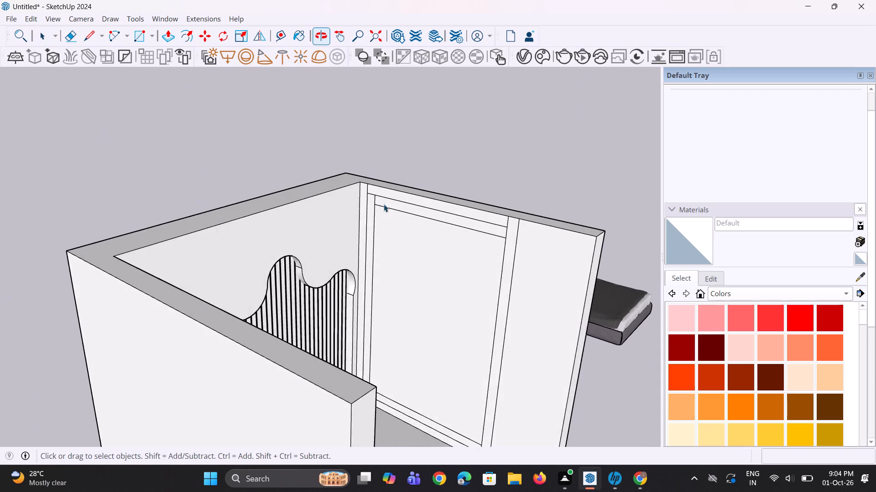
scroll(384, 203, "up", 6)
key("e")
left_click(370, 203)
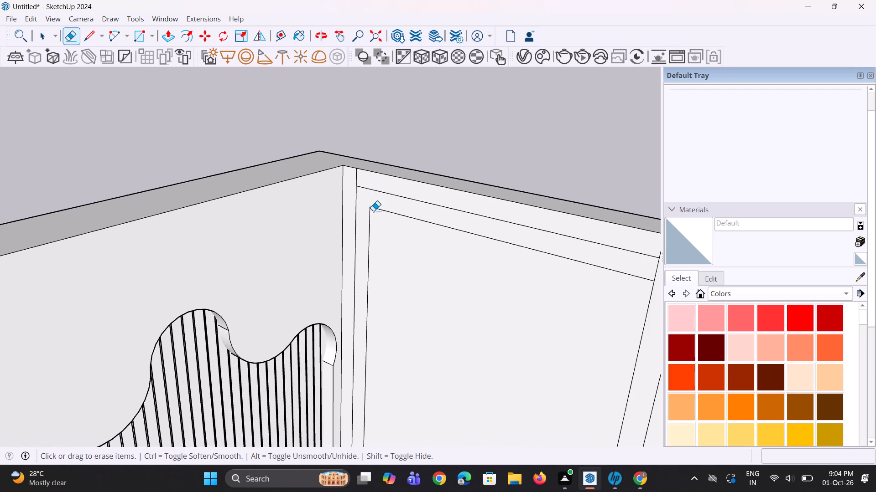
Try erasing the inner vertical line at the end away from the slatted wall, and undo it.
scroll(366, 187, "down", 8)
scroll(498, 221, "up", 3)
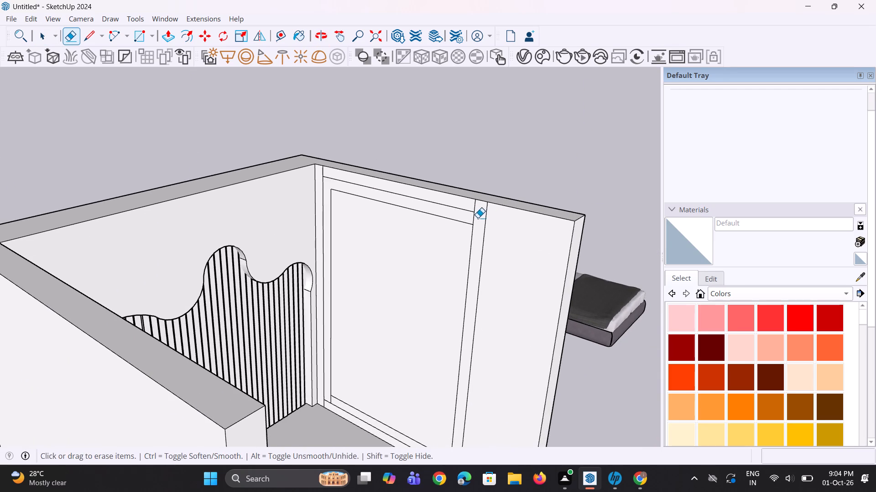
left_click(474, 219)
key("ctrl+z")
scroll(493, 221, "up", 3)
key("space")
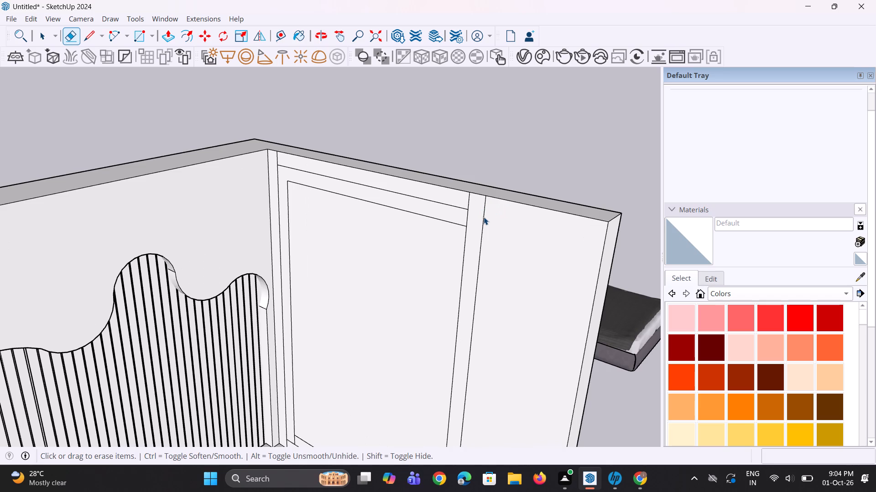
Draw a line extending the top strip's lower edge across the vertical strip to the outer vertical line.
scroll(484, 217, "up", 2)
scroll(484, 217, "down", 8)
scroll(480, 219, "up", 3)
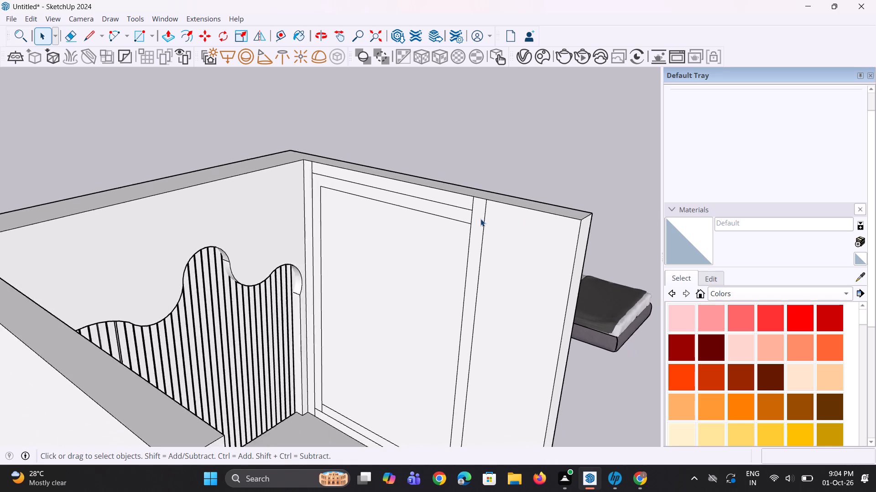
scroll(480, 219, "down", 3)
left_click(480, 219)
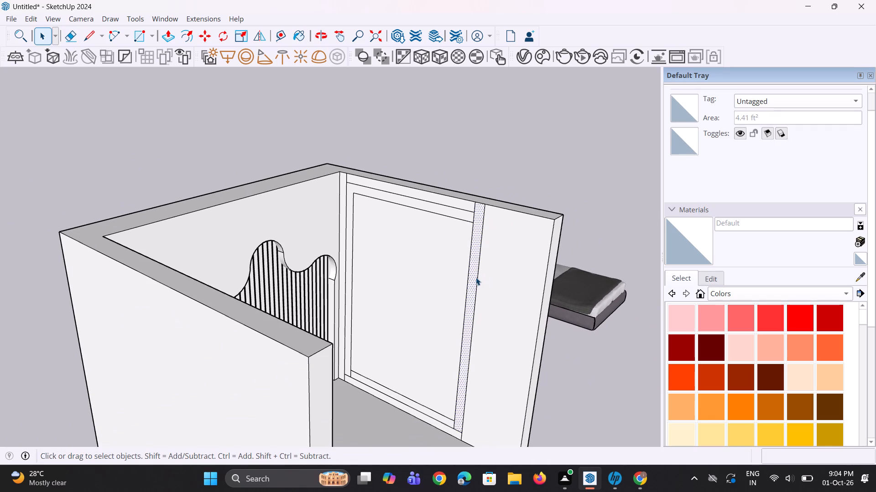
scroll(490, 242, "up", 2)
key("l")
scroll(490, 224, "up", 2)
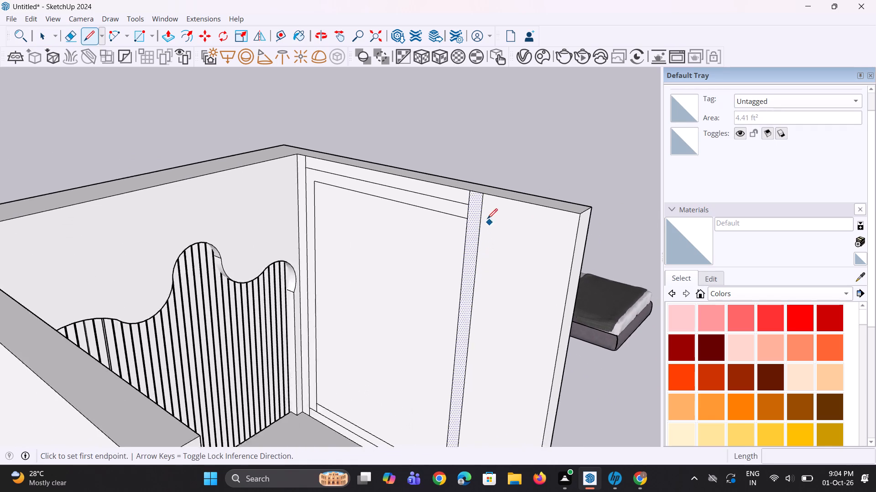
scroll(487, 219, "up", 3)
left_click(462, 201)
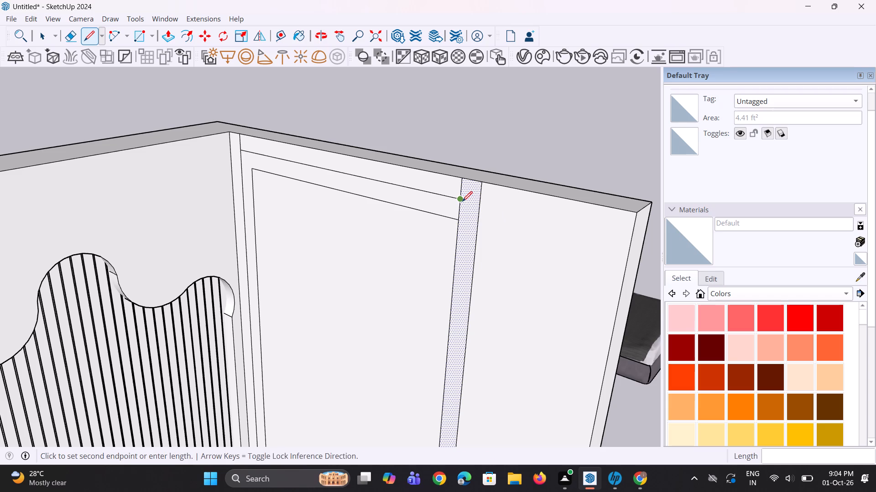
left_click(483, 206)
scroll(471, 208, "up", 3)
key("space")
key("space")
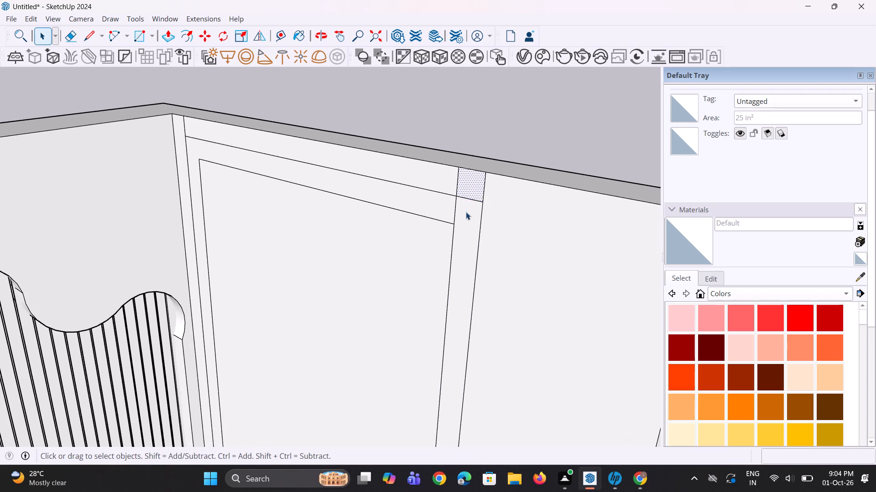
Erase the two short inner vertical segments above the panel's upper corner, at the end away from the slatted wall.
key("e")
left_click(455, 209)
scroll(469, 208, "down", 6)
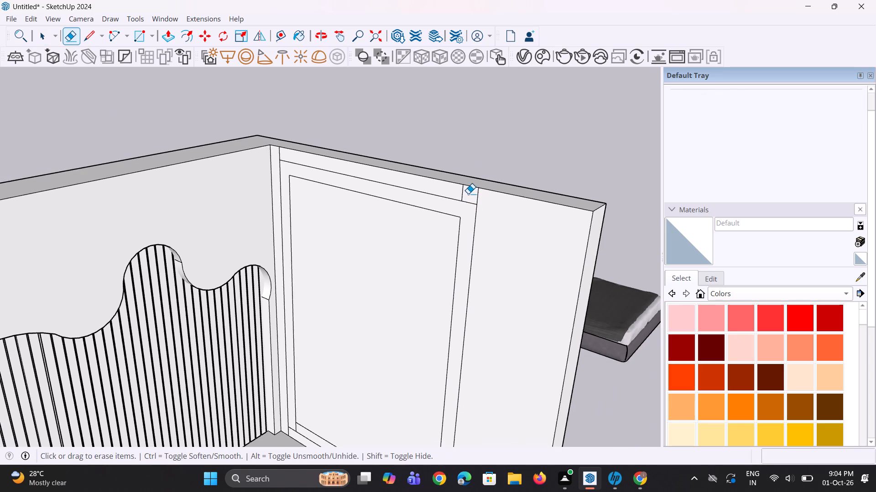
left_click(463, 192)
Erase the short inner vertical segments between the two lower horizontal lines at both ends of the base.
scroll(316, 159, "up", 2)
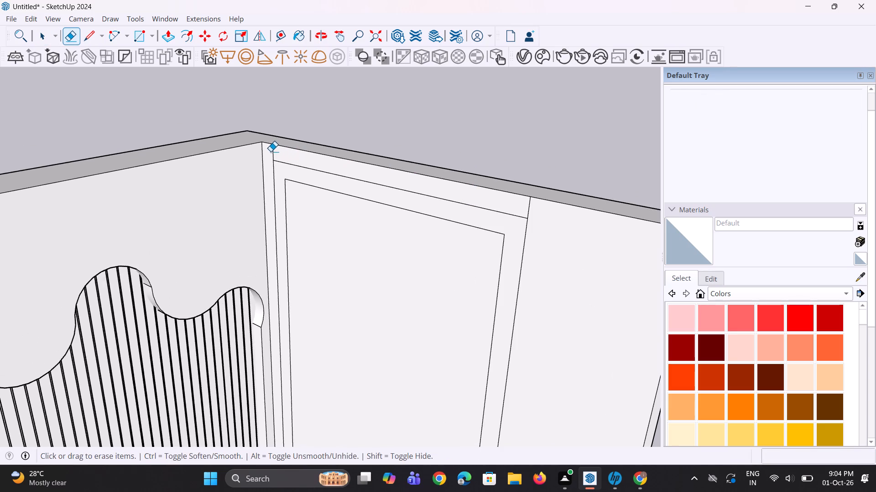
scroll(285, 155, "down", 4)
scroll(294, 171, "up", 2)
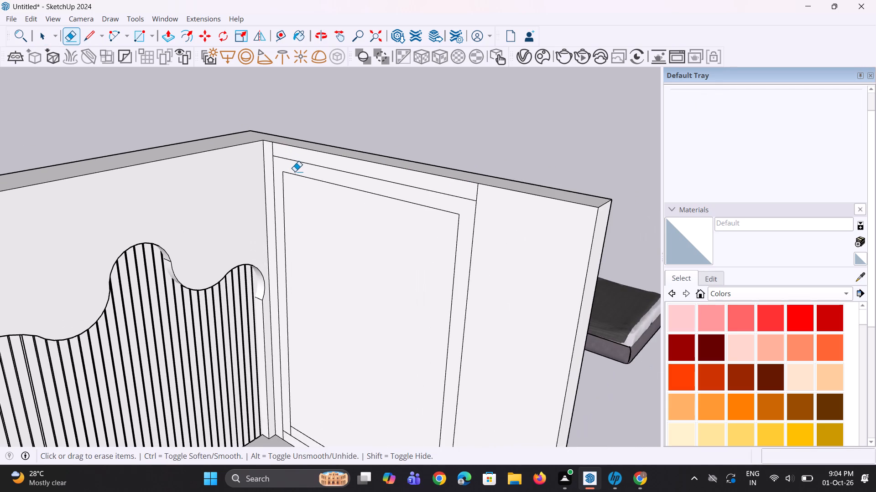
middle_click_drag(343, 175, 365, 166)
scroll(365, 166, "down", 4)
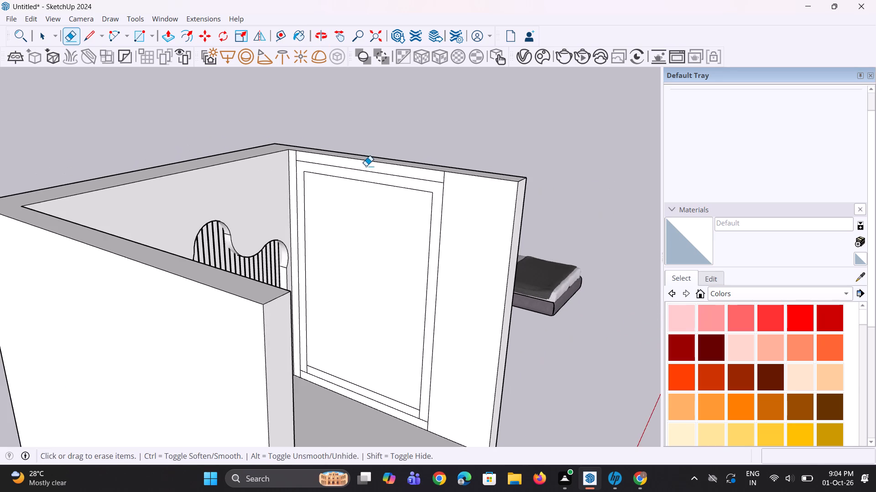
scroll(366, 166, "down", 2)
scroll(400, 395, "up", 9)
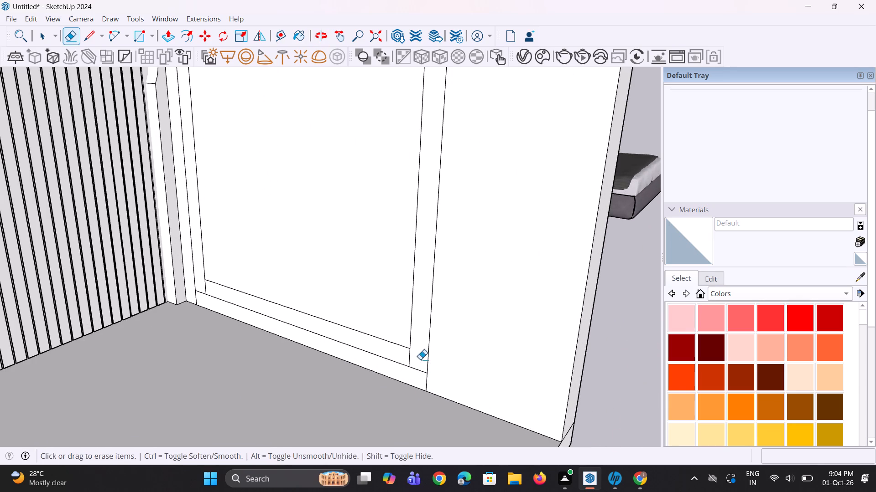
left_click(410, 357)
scroll(235, 306, "up", 2)
scroll(204, 281, "up", 1)
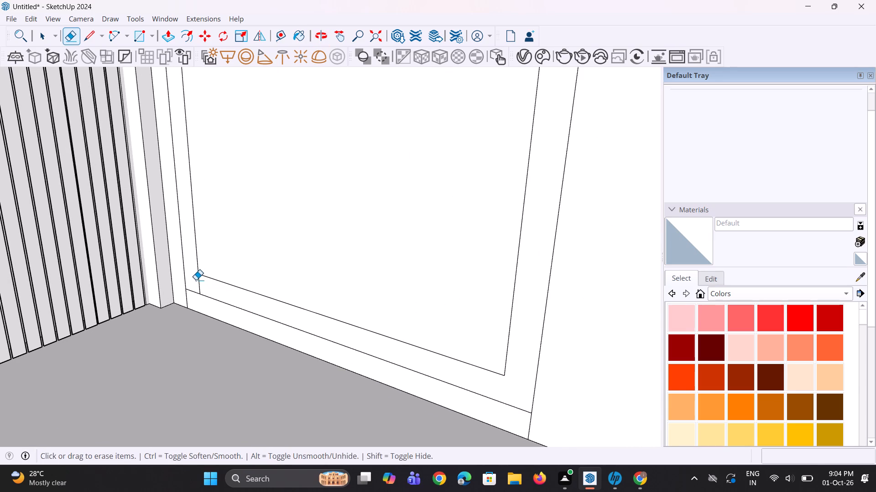
left_click(199, 284)
Push/Pull the rectangular frame face 2' out from the side wall into the room.
scroll(217, 300, "down", 5)
middle_click_drag(281, 333, 252, 339)
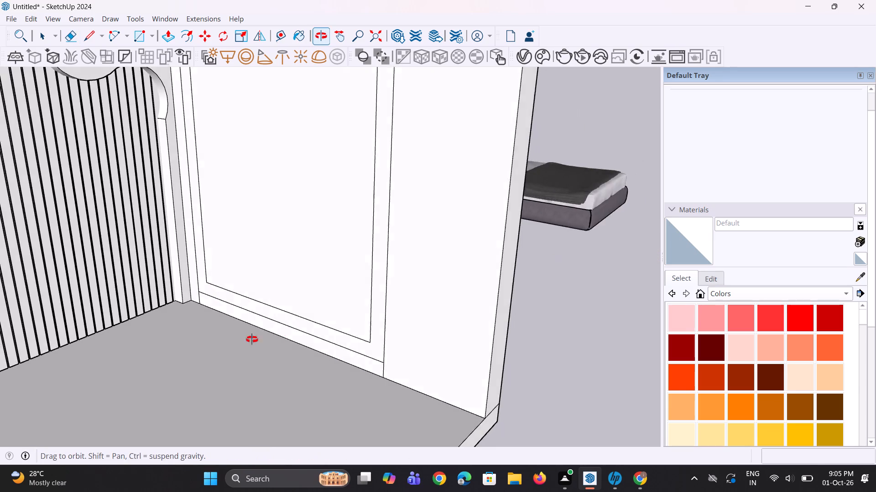
middle_click_drag(252, 339, 240, 345)
scroll(250, 350, "down", 5)
middle_click_drag(314, 353, 326, 339)
scroll(326, 208, "up", 2)
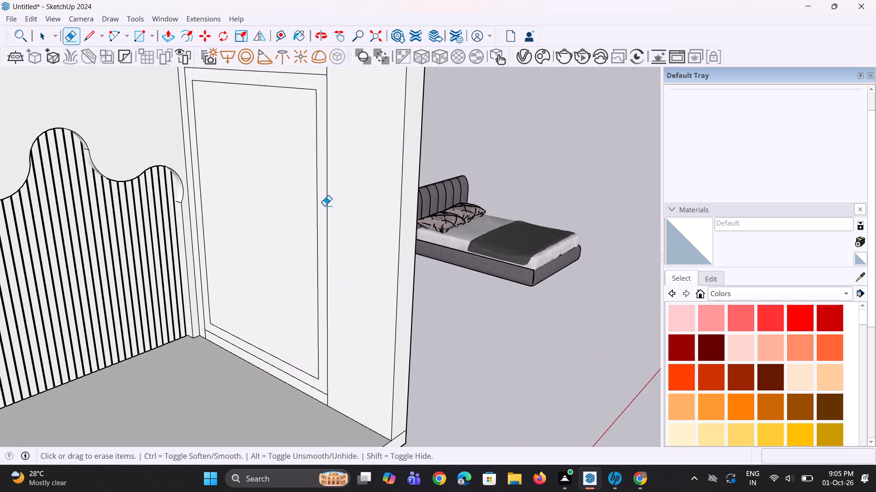
scroll(324, 205, "up", 1)
key("space")
key("p")
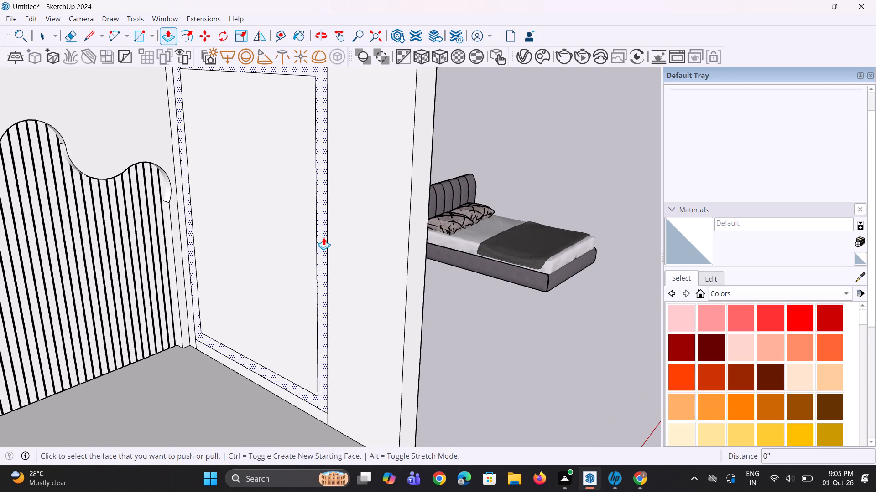
left_click(323, 237)
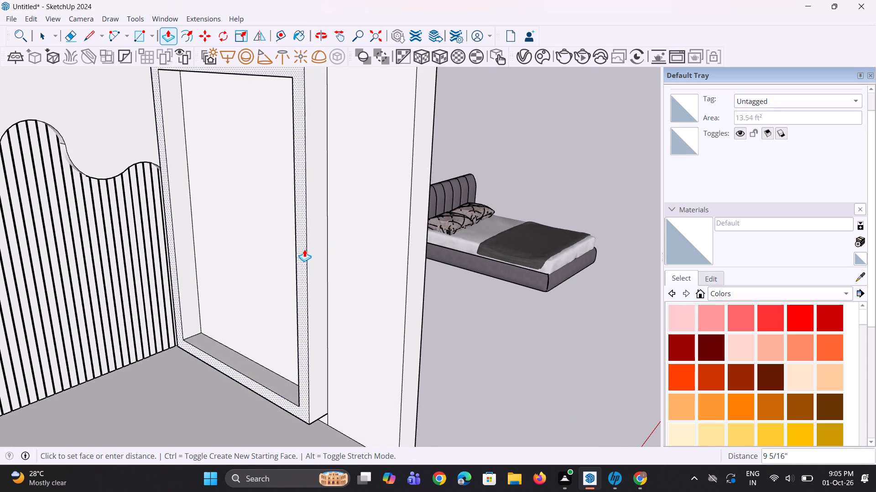
type("2'")
key("Return")
Push/Pull the inner panel 2' out to the front of the frame.
middle_click_drag(295, 272, 347, 265)
middle_click(347, 265)
left_click(269, 289)
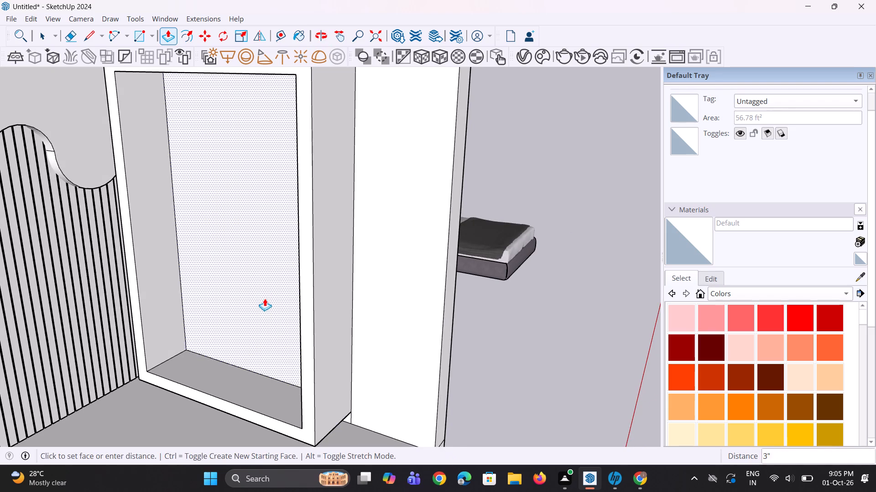
left_click(302, 328)
Examine the extruded built-in unit and its position beside the slatted wall from several angles.
middle_click_drag(252, 344, 316, 345)
middle_click_drag(394, 339, 321, 343)
scroll(394, 339, "down", 1)
middle_click(320, 343)
scroll(429, 337, "down", 8)
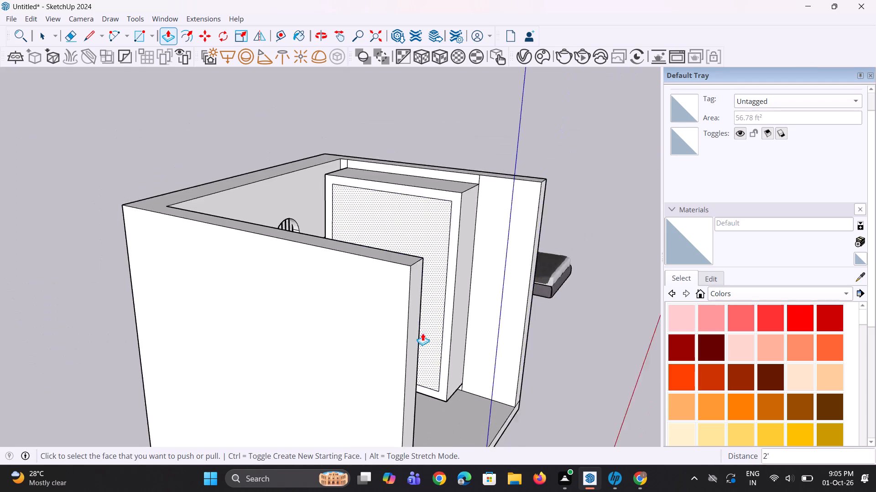
scroll(422, 333, "down", 3)
middle_click_drag(349, 312, 349, 378)
scroll(349, 378, "down", 1)
scroll(399, 302, "up", 4)
middle_click_drag(374, 299, 288, 296)
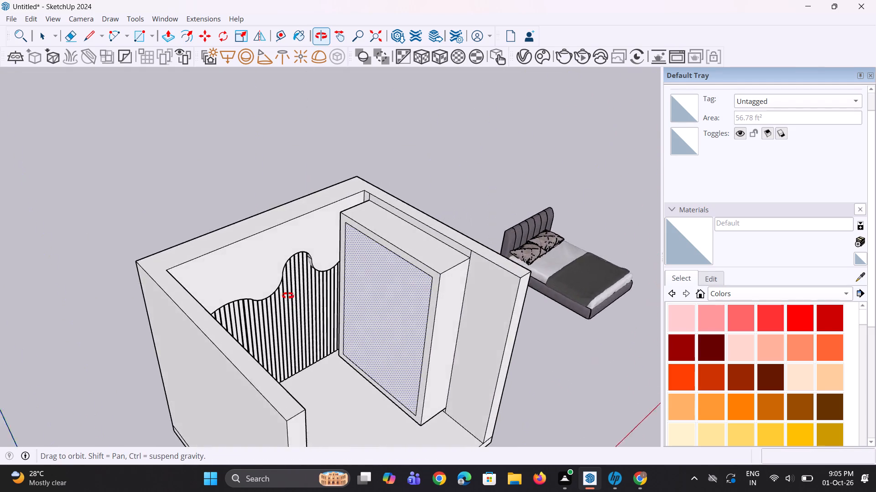
middle_click_drag(288, 296, 171, 241)
middle_click(171, 241)
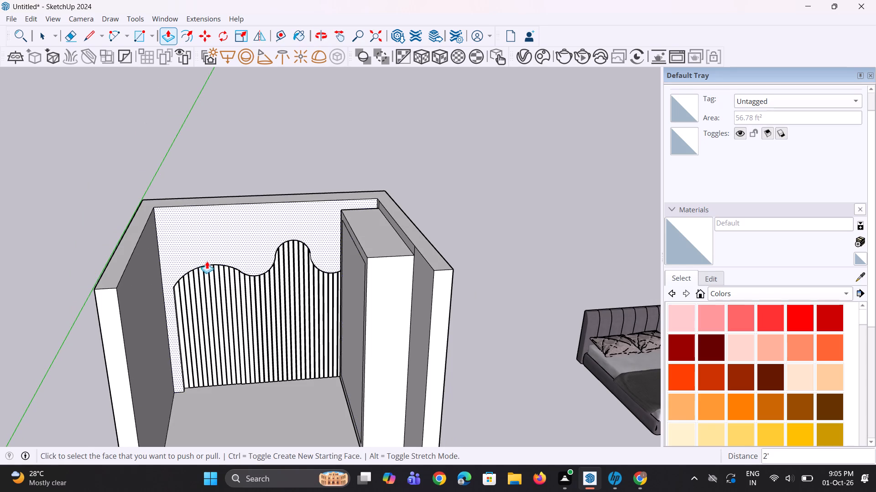
middle_click_drag(200, 261, 180, 256)
middle_click_drag(165, 256, 160, 256)
middle_click(160, 256)
middle_click(160, 256)
middle_click_drag(196, 267, 203, 264)
middle_click(203, 264)
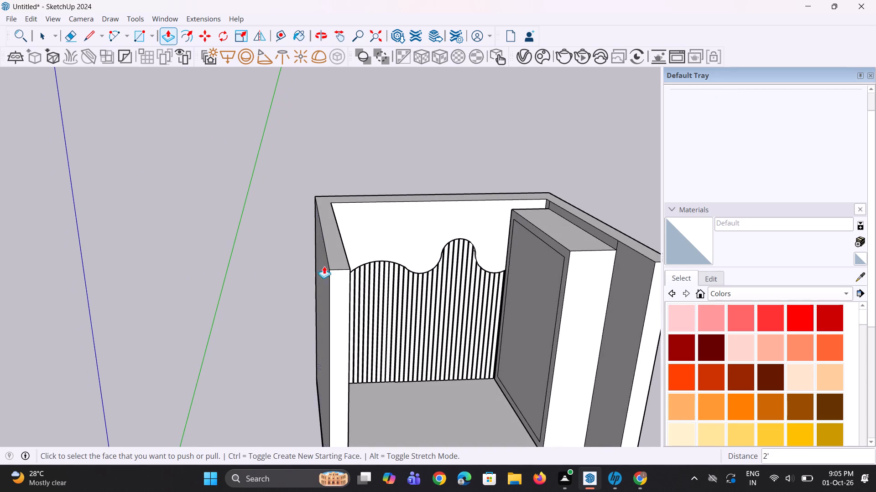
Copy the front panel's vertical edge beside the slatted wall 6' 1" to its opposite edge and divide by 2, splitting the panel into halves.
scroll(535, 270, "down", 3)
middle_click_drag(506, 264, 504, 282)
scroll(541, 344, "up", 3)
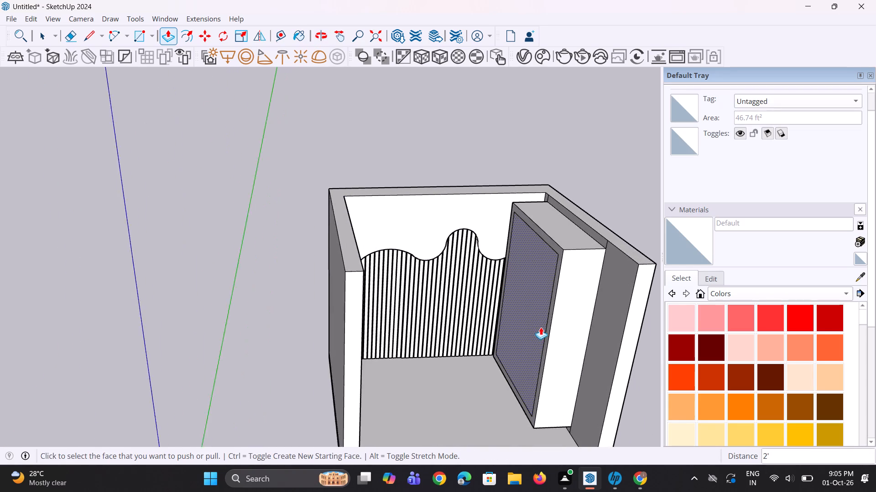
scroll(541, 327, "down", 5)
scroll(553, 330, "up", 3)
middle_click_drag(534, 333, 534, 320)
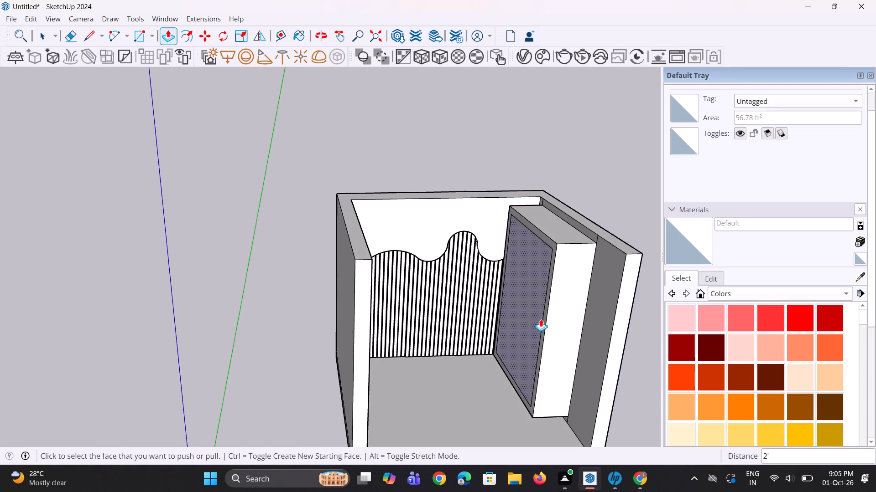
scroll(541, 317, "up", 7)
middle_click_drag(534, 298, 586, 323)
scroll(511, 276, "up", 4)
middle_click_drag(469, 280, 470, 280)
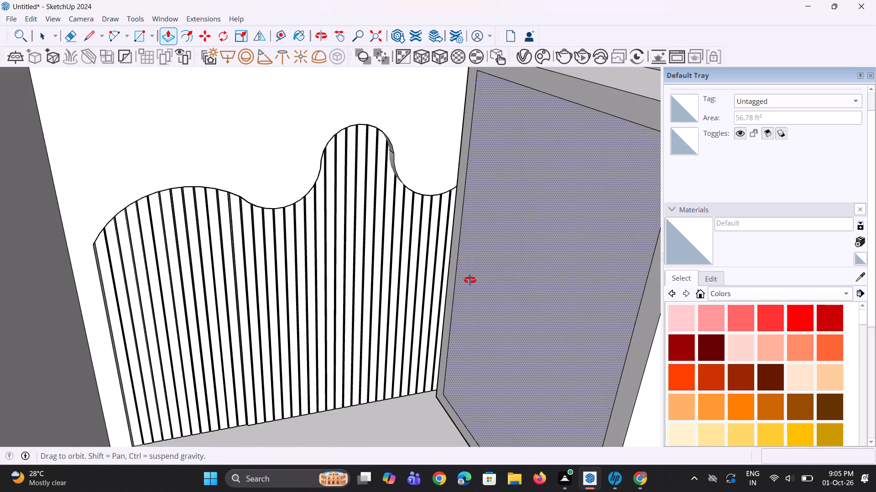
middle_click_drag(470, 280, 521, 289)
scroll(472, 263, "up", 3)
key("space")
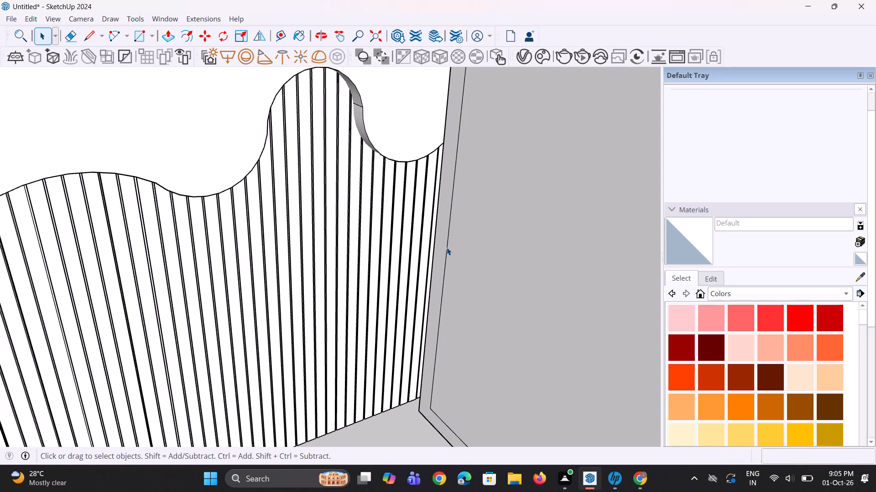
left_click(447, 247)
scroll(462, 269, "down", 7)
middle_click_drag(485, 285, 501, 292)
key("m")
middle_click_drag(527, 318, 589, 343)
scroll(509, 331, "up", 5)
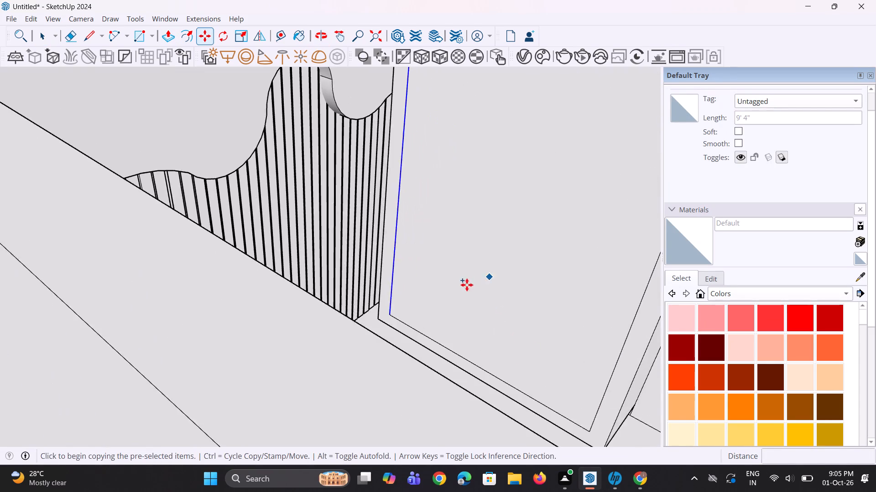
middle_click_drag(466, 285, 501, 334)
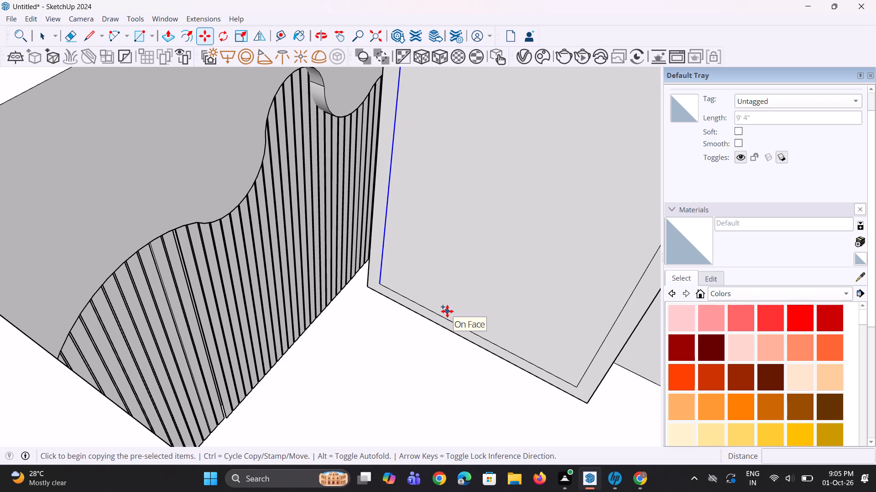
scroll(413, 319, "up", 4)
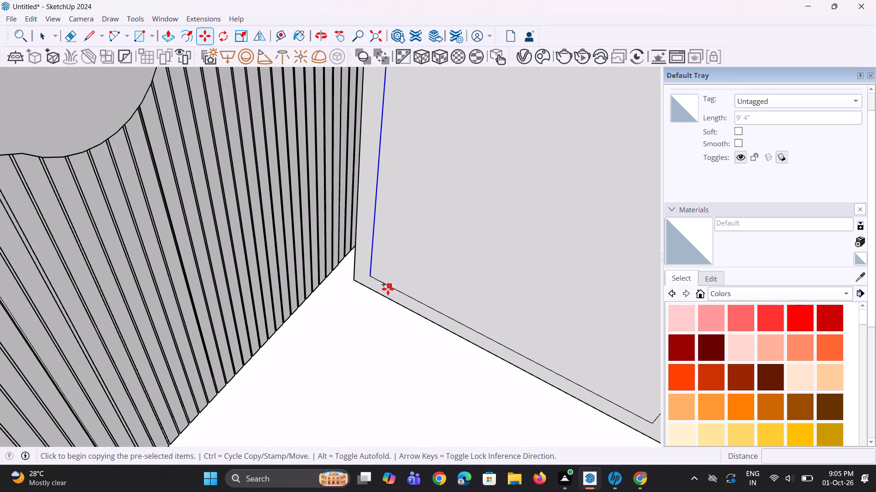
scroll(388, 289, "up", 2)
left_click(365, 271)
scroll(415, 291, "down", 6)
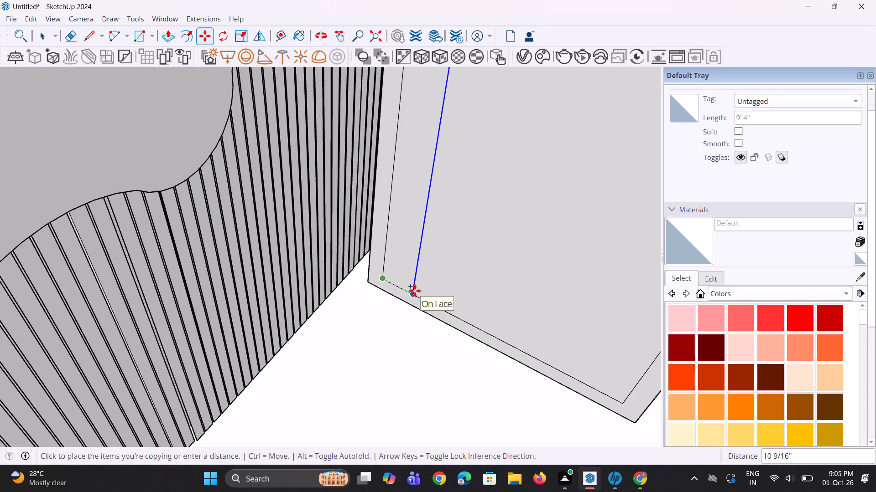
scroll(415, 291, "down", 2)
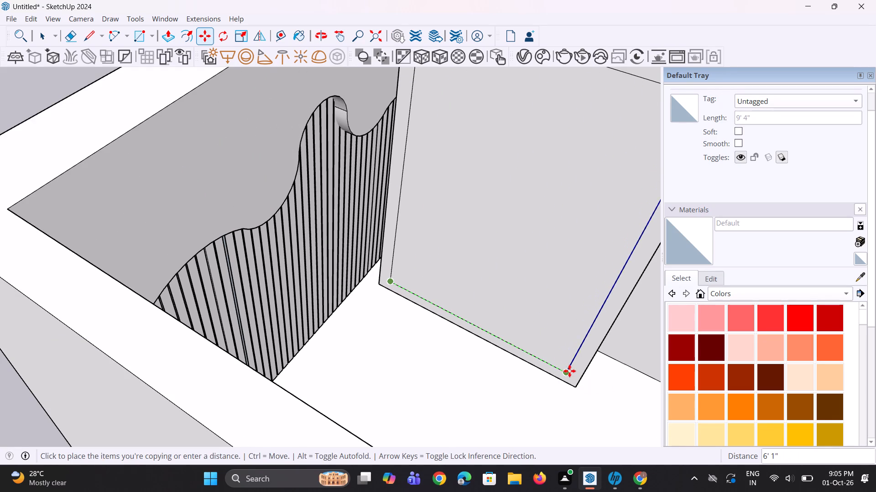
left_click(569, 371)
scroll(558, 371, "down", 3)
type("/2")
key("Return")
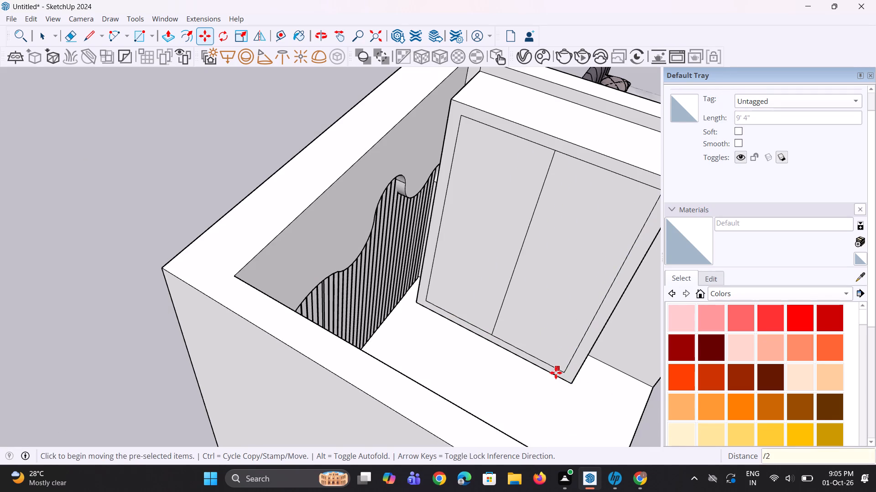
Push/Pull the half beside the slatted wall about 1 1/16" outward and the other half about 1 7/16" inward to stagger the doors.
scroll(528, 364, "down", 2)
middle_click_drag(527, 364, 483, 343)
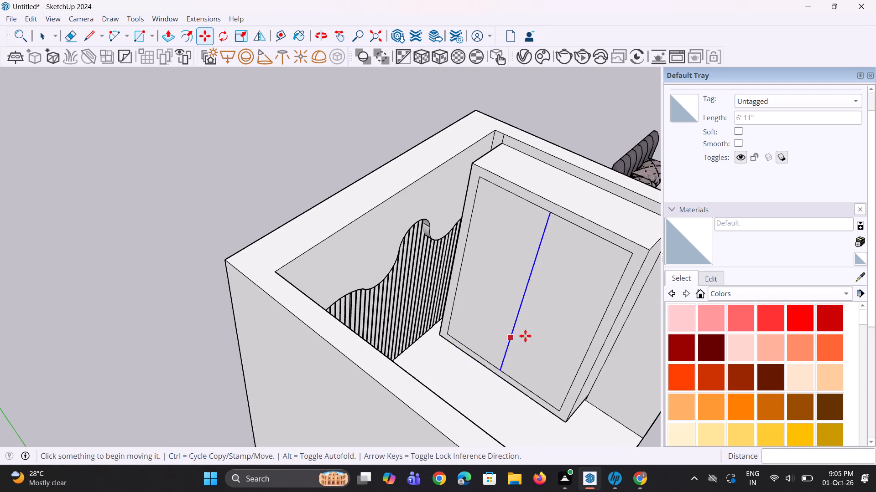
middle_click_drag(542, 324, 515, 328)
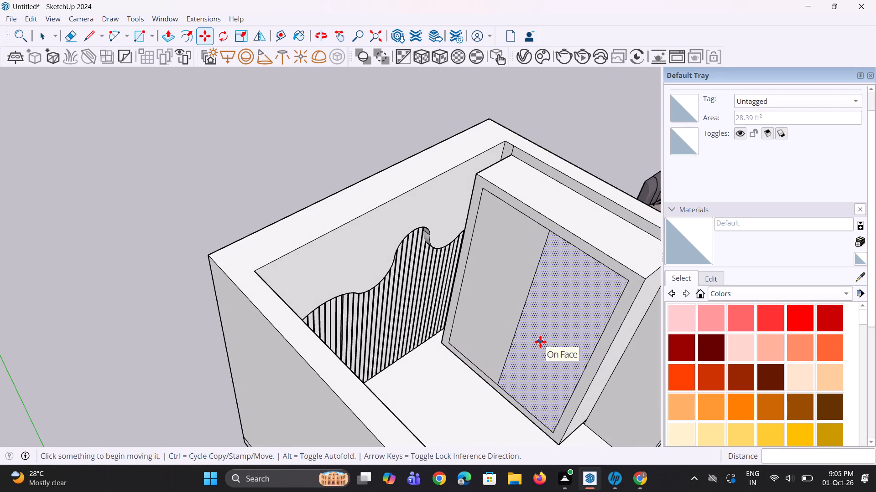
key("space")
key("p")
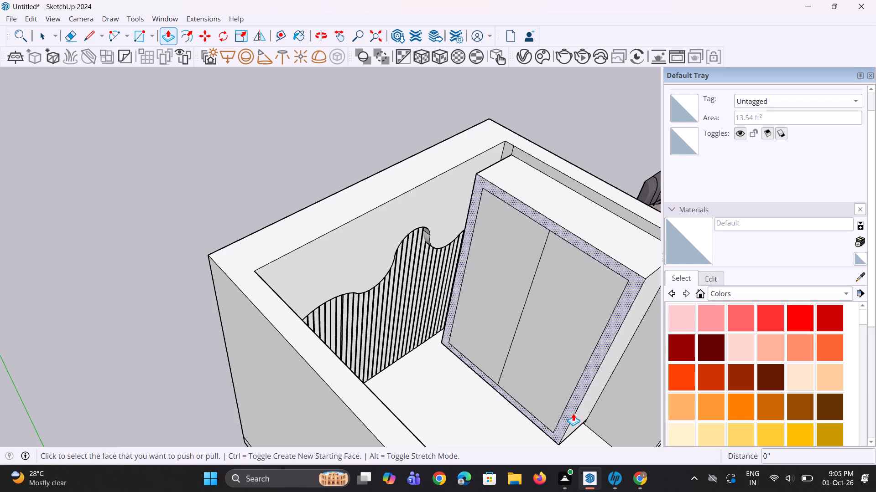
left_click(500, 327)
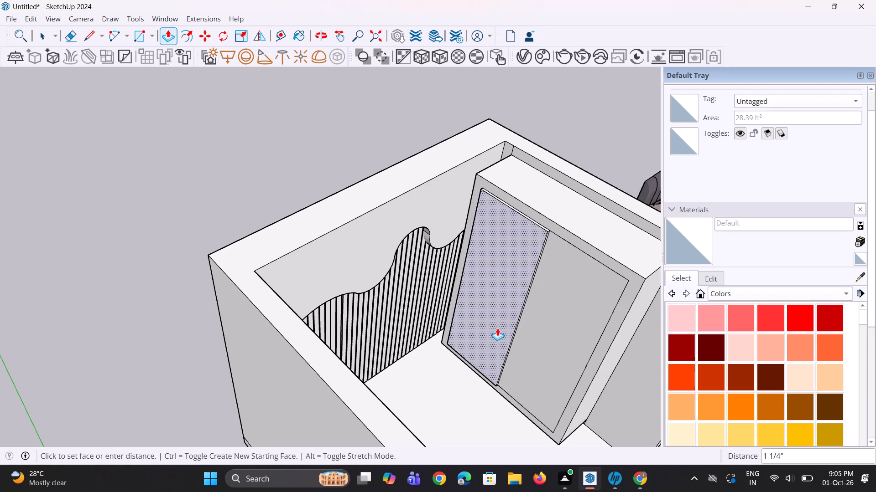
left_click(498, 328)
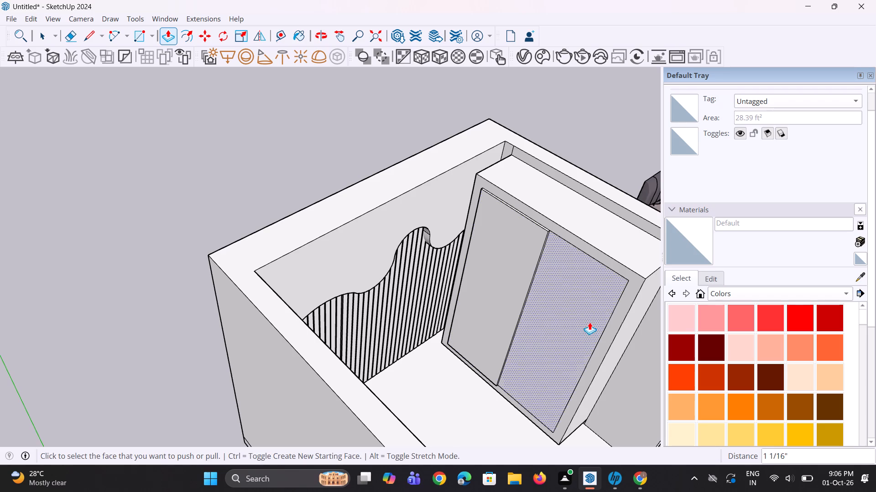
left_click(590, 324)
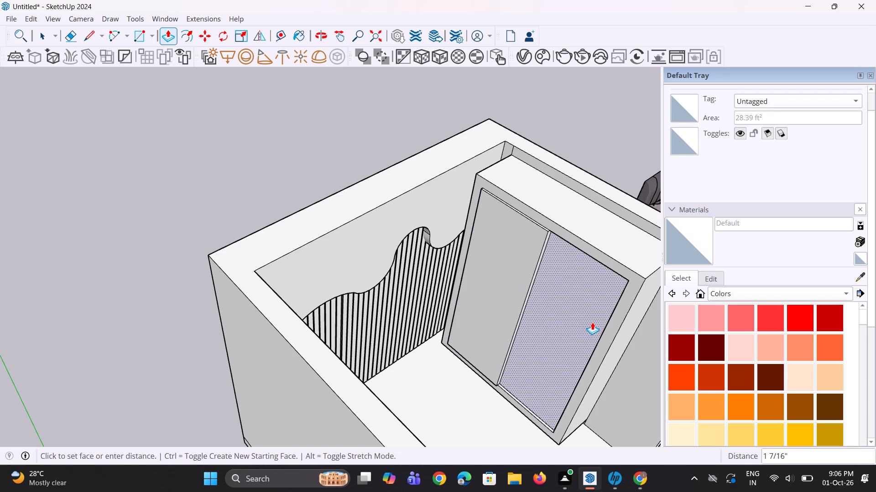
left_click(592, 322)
Undo the staggered doors, the centre divider and the unit's extrusions, back to the flat frame outline on the side wall.
middle_click_drag(587, 324, 587, 324)
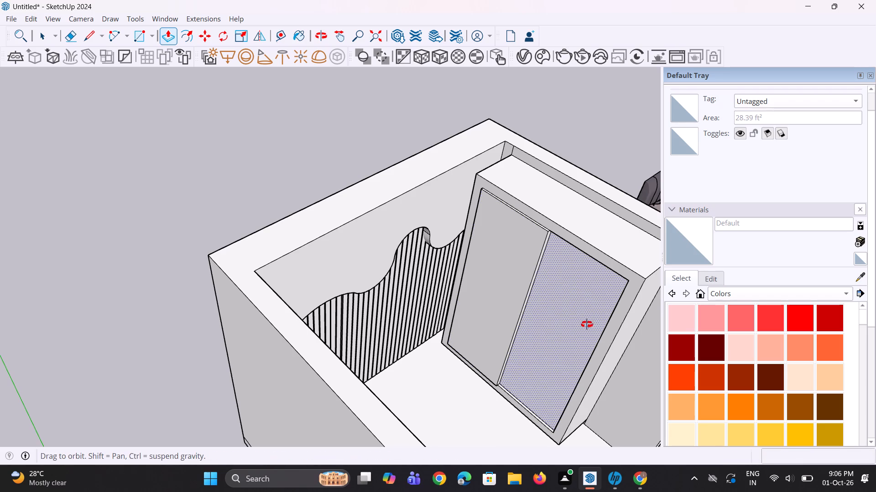
middle_click_drag(587, 324, 538, 302)
scroll(538, 302, "down", 5)
middle_click_drag(540, 301, 553, 294)
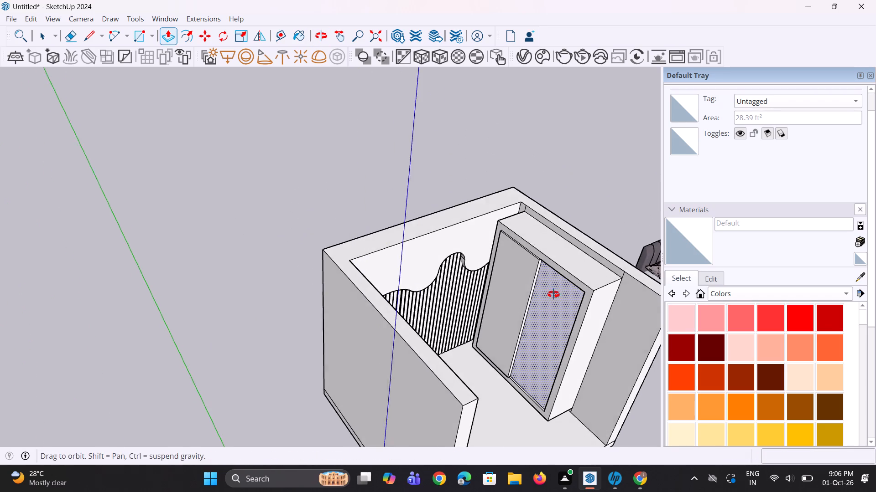
middle_click_drag(553, 294, 556, 292)
middle_click_drag(564, 345, 552, 338)
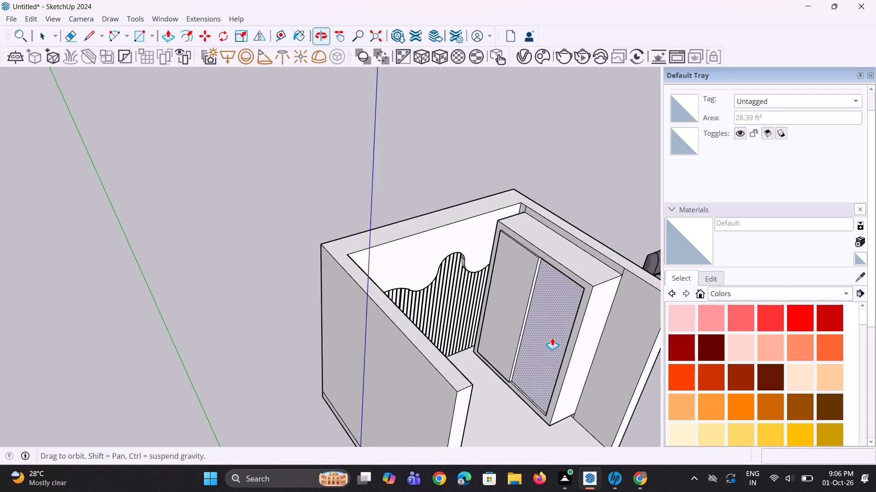
key("ctrl+z")
key("ctrl+z")
key("ctrl+z")
key("ctrl+z")
key("ctrl+z")
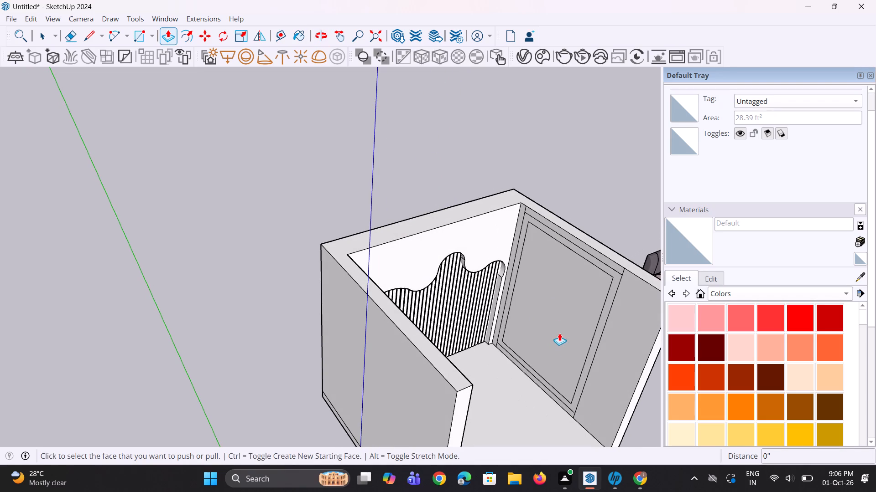
key("ctrl+z")
Undo the inner frame and base lines on the side wall, keeping only the unit's outer outline with its top strip.
middle_click_drag(562, 332, 602, 321)
scroll(548, 267, "up", 6)
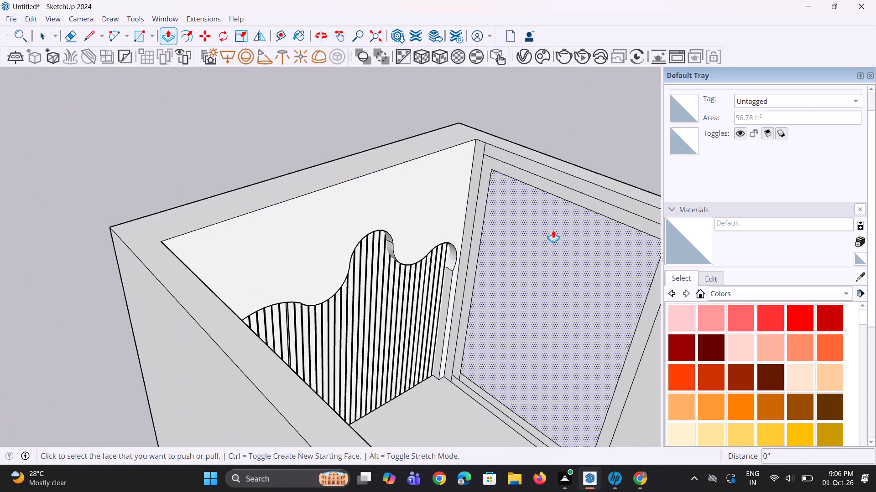
middle_click_drag(554, 228, 579, 219)
scroll(502, 181, "up", 7)
key("space")
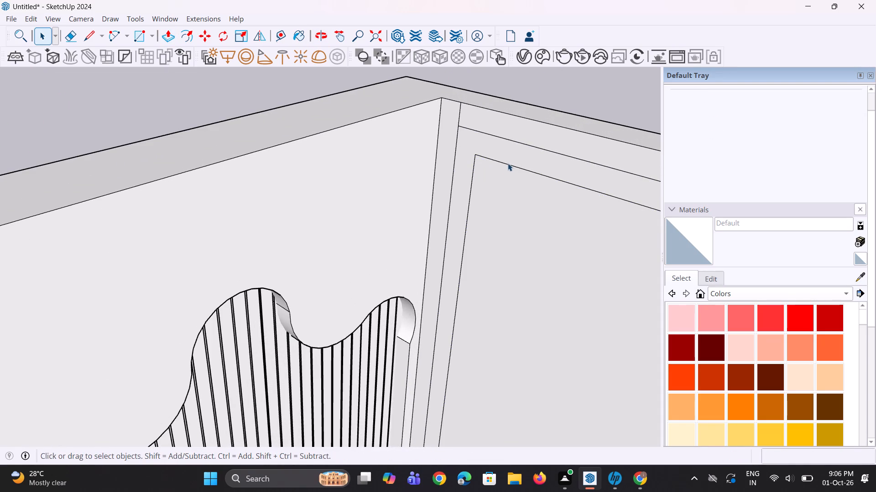
key("ctrl+z")
key("ctrl+z")
key("ctrl+z")
key("ctrl+z")
key("ctrl+z")
key("ctrl+z")
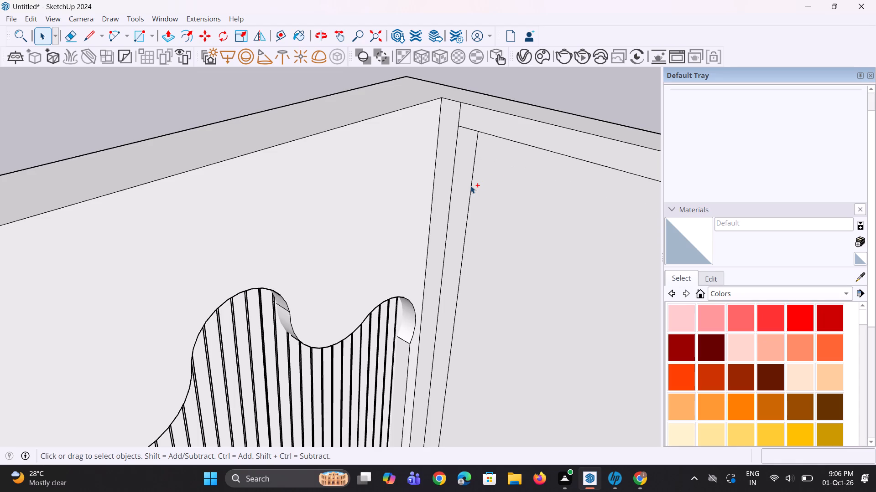
key("ctrl+z")
key("ctrl+z")
key("ctrl+z")
key("ctrl+z")
key("ctrl+z")
key("ctrl+z")
key("ctrl+z")
key("ctrl+z")
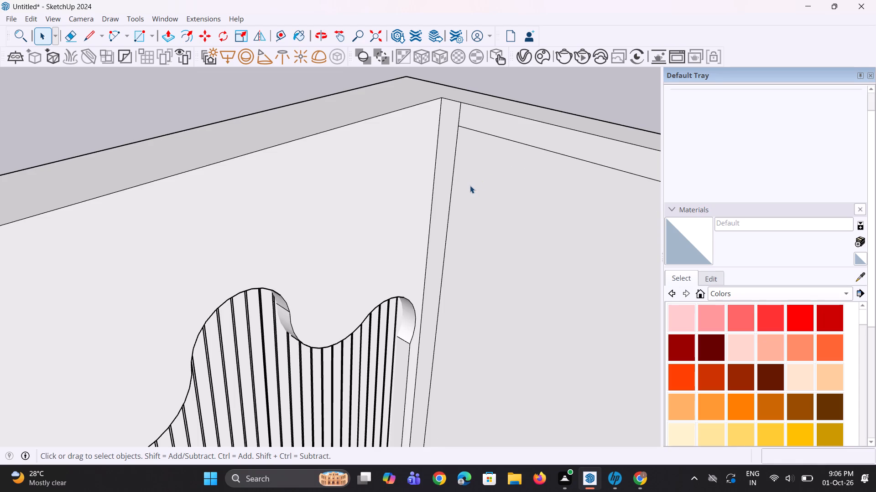
Copy the outline's bottom edge along the floor 3" upward on the side wall.
scroll(470, 185, "down", 4)
middle_click_drag(481, 200, 470, 210)
scroll(464, 196, "down", 8)
middle_click_drag(510, 272, 513, 291)
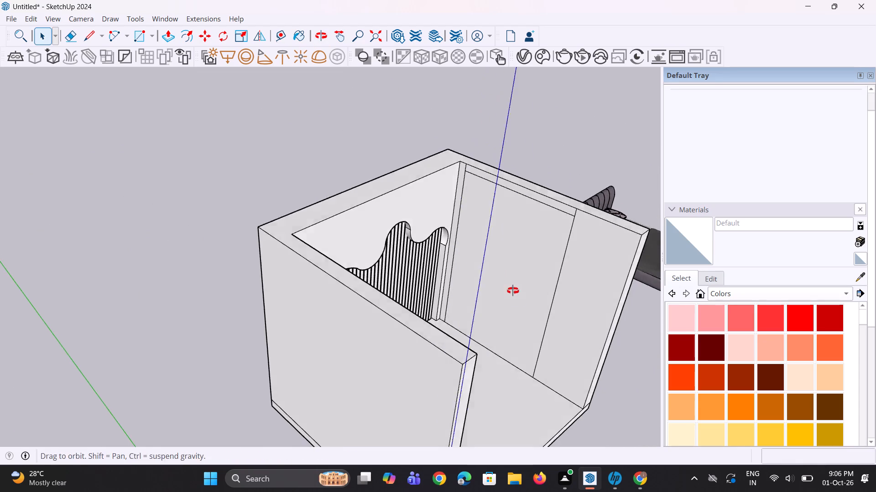
middle_click_drag(513, 291, 513, 297)
scroll(517, 363, "up", 8)
middle_click_drag(516, 337, 509, 301)
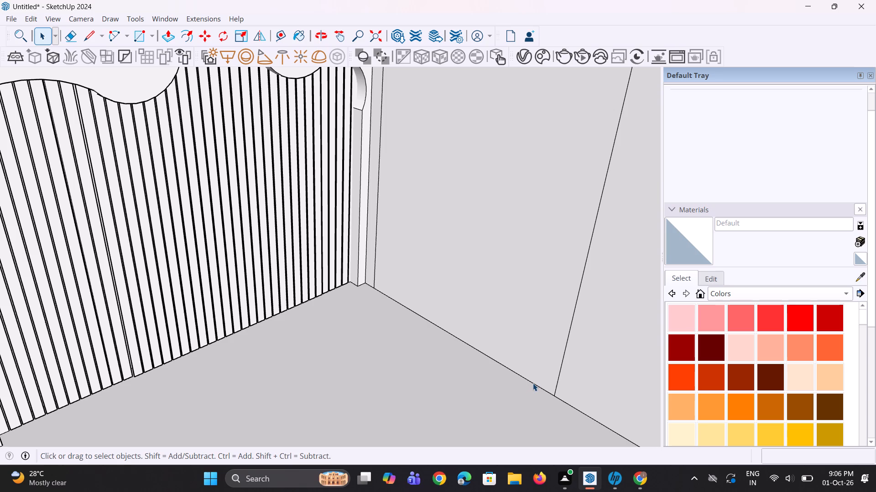
left_click(533, 383)
scroll(545, 396, "up", 3)
key("m")
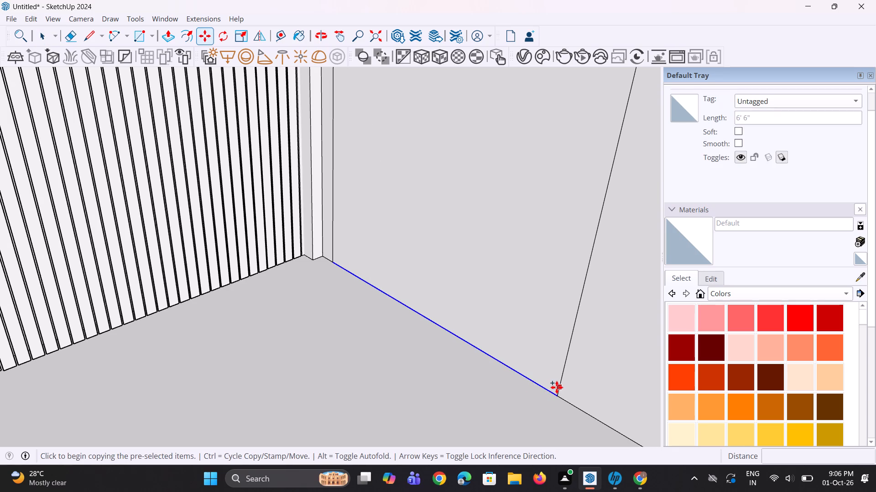
left_click(559, 398)
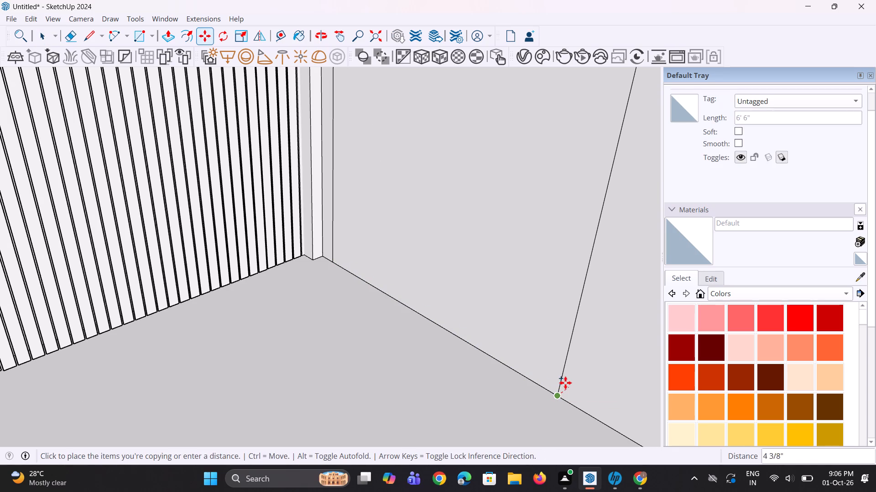
type("3\"")
key("Return")
key("space")
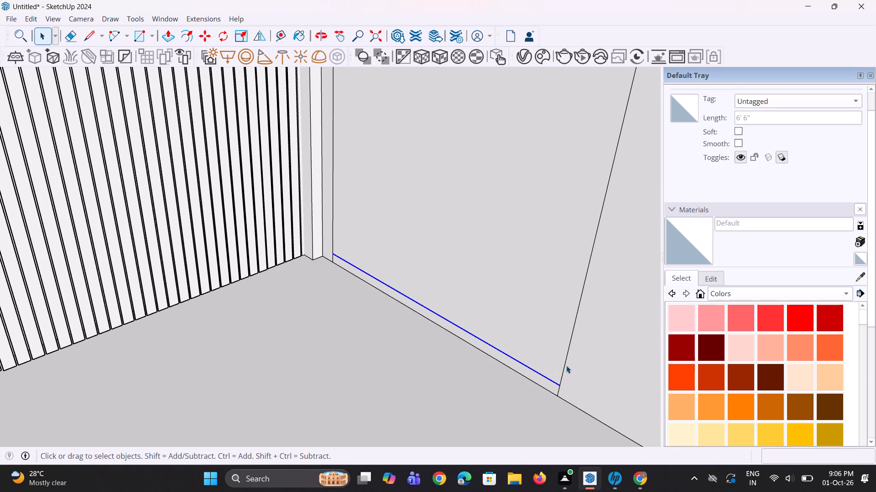
Copy the outline's vertical edge nearest the slatted wall 3" inward along the side wall.
scroll(532, 392, "down", 4)
middle_click_drag(502, 380, 516, 379)
scroll(369, 255, "up", 2)
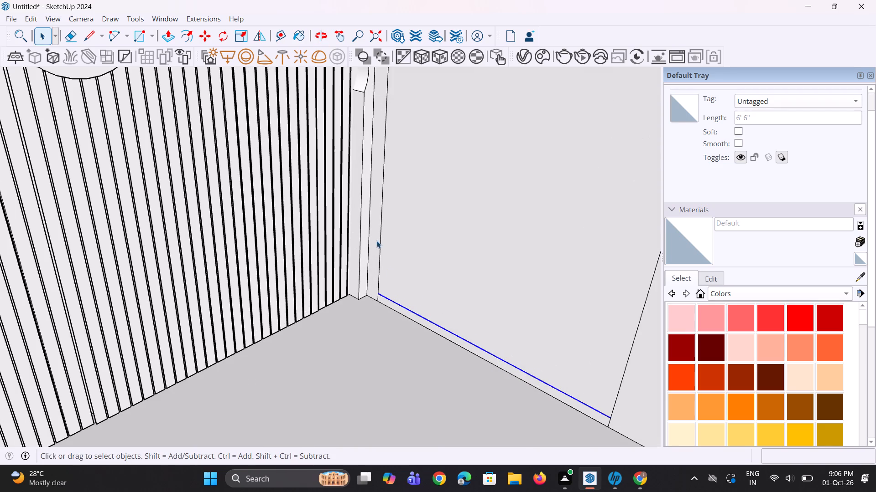
left_click(382, 241)
scroll(386, 290, "up", 2)
key("m")
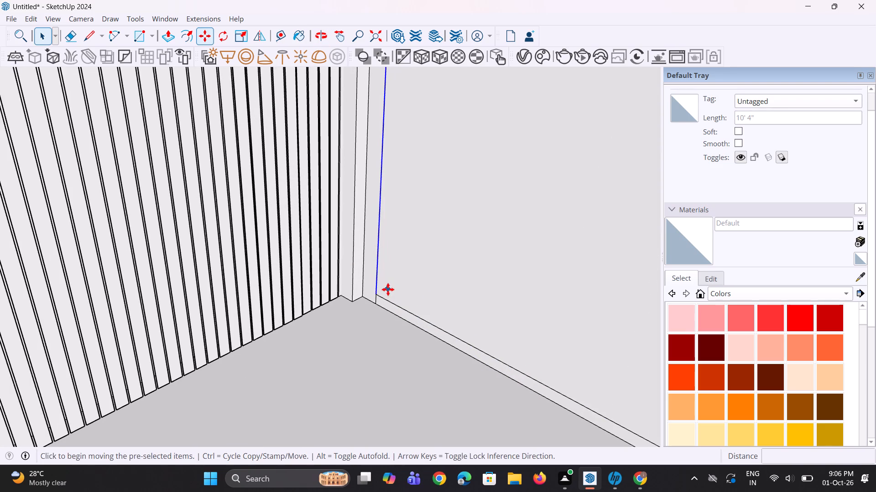
left_click(377, 294)
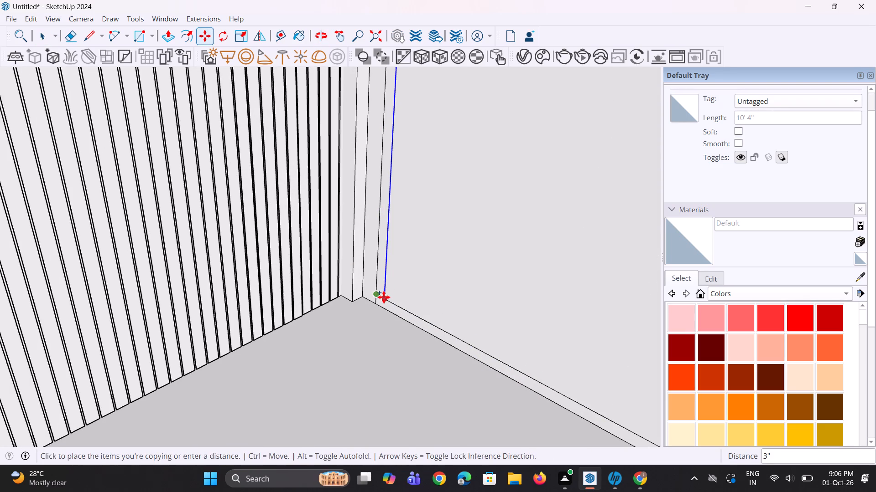
left_click(384, 297)
scroll(382, 310, "down", 9)
key("space")
key("space")
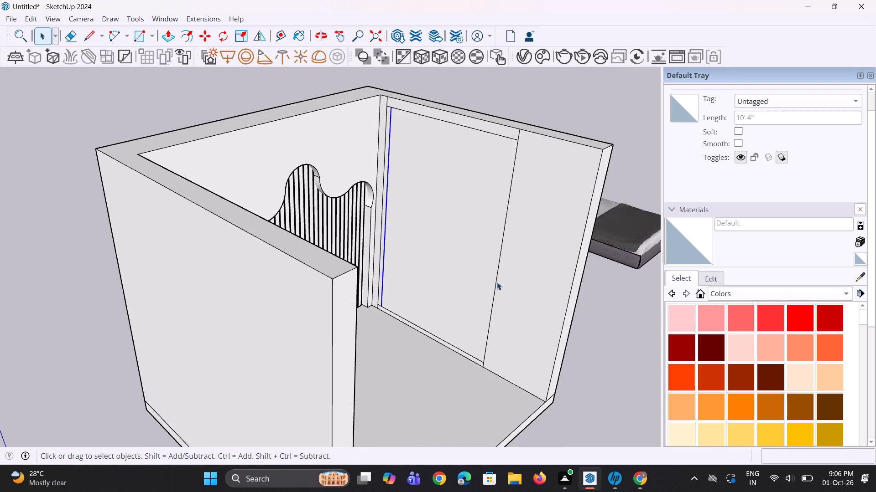
Copy the outline's vertical edge farthest from the slatted wall 3" inward along the side wall.
left_click(498, 273)
scroll(488, 324, "up", 7)
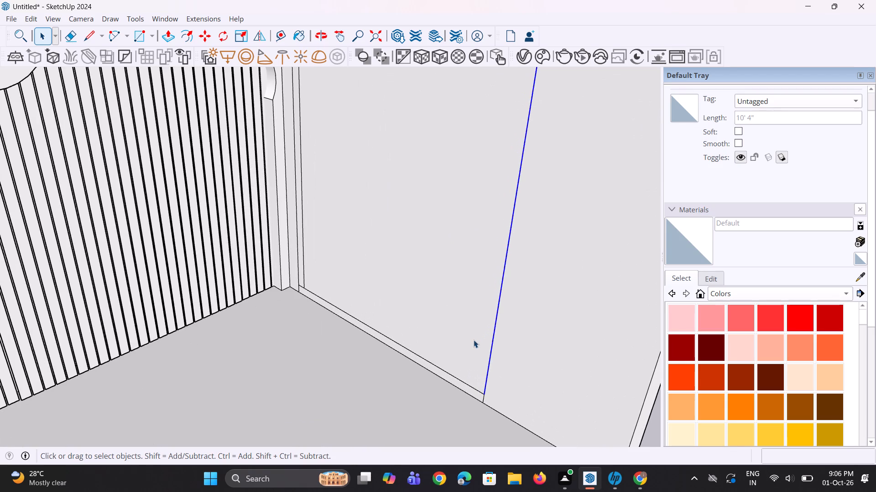
key("m")
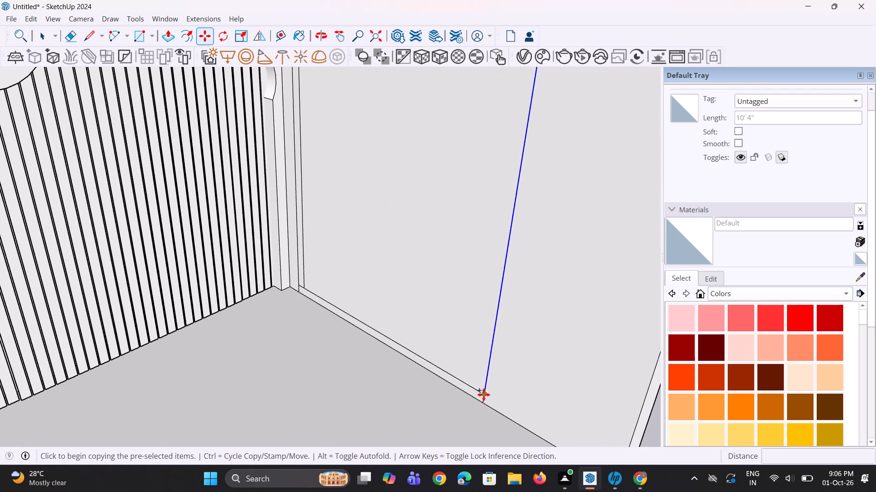
left_click(484, 395)
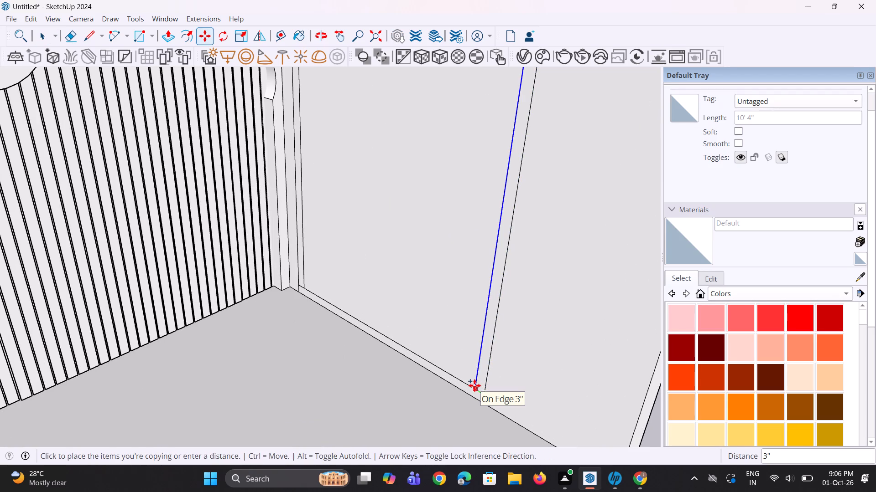
left_click(474, 385)
scroll(466, 393, "down", 11)
key("space")
Copy the lower edge of the top strip a short way down to form the frame's upper band.
middle_click_drag(475, 365, 464, 332)
scroll(474, 228, "up", 1)
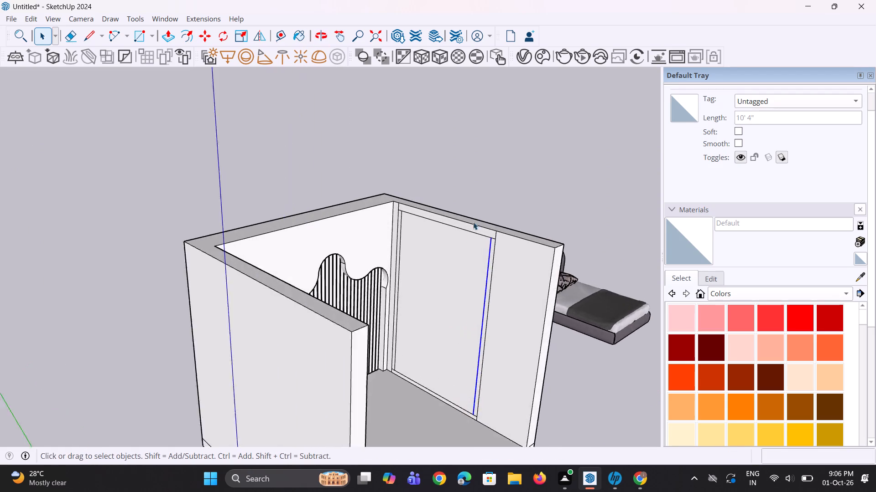
scroll(473, 222, "up", 4)
left_click(470, 236)
scroll(499, 264, "up", 4)
left_click(501, 261)
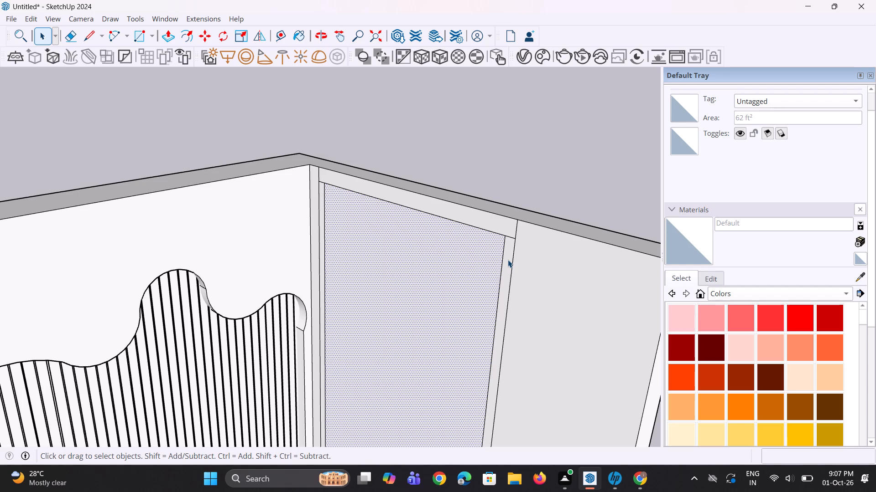
scroll(424, 364, "down", 7)
middle_click_drag(444, 358, 467, 350)
scroll(466, 297, "up", 4)
left_click(448, 290)
scroll(450, 297, "up", 3)
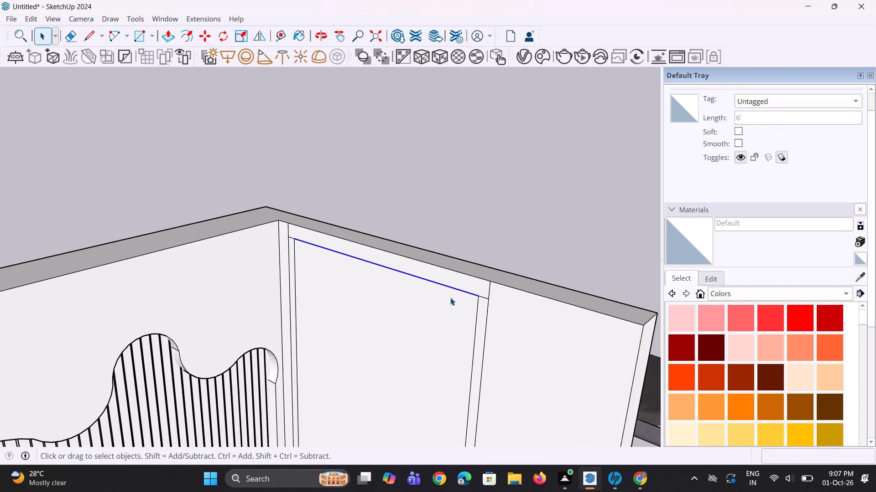
key("m")
left_click(477, 298)
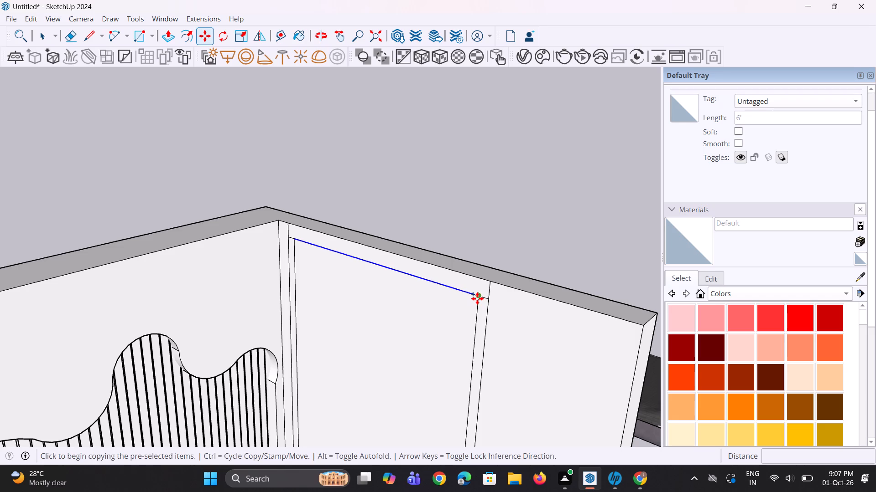
left_click(475, 304)
scroll(388, 308, "down", 2)
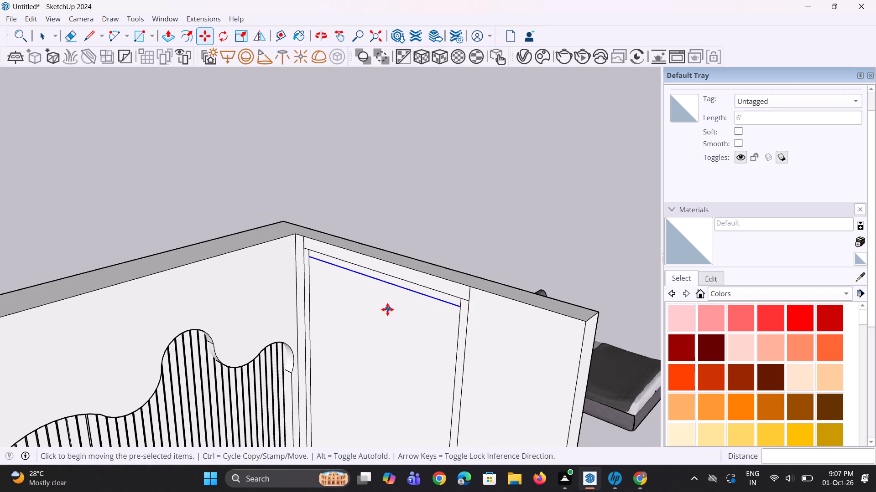
key("space")
key("space")
Erase the short leftover edge segments crossing the frame band at its two upper corners.
middle_click_drag(337, 304, 364, 313)
scroll(296, 258, "up", 5)
key("e")
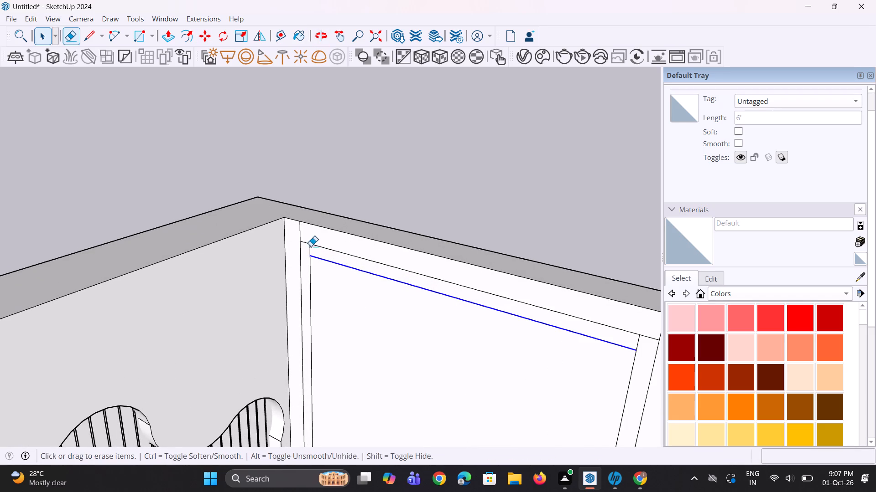
left_click(308, 251)
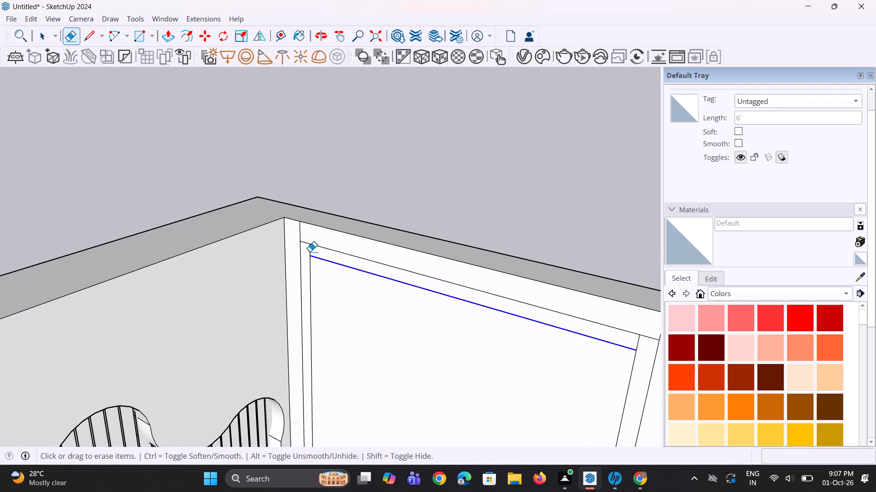
left_click(310, 251)
scroll(311, 254, "down", 5)
scroll(511, 313, "up", 3)
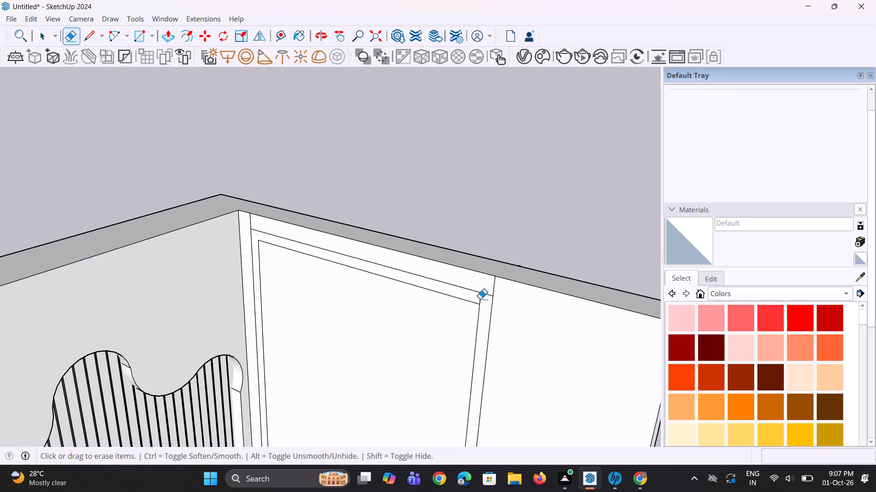
left_click(480, 299)
Erase the short leftover edge segments crossing the frame band at its two lower corners.
scroll(482, 279, "down", 15)
middle_click_drag(480, 380, 474, 398)
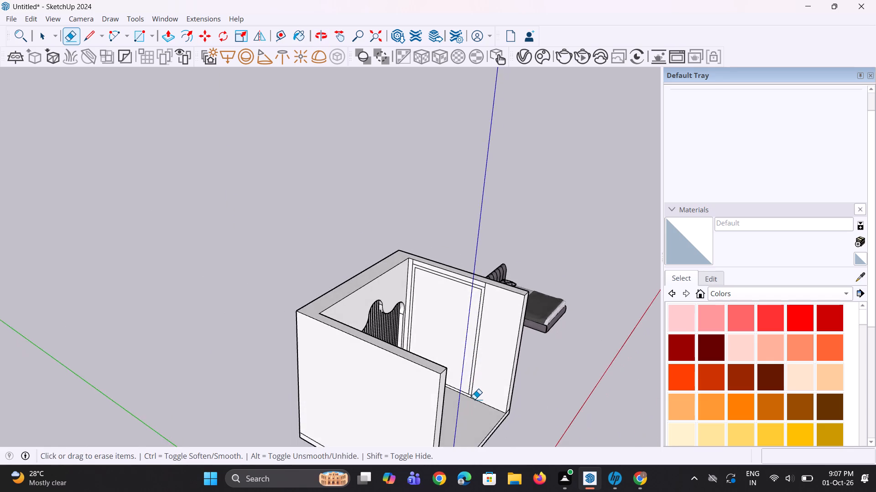
scroll(474, 399, "up", 14)
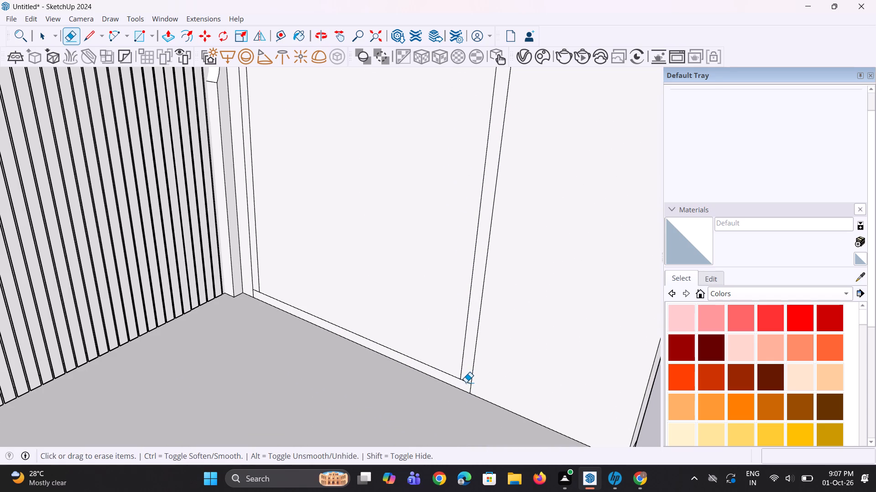
left_click(466, 382)
scroll(467, 382, "down", 3)
middle_click_drag(467, 382, 470, 364)
scroll(402, 367, "up", 7)
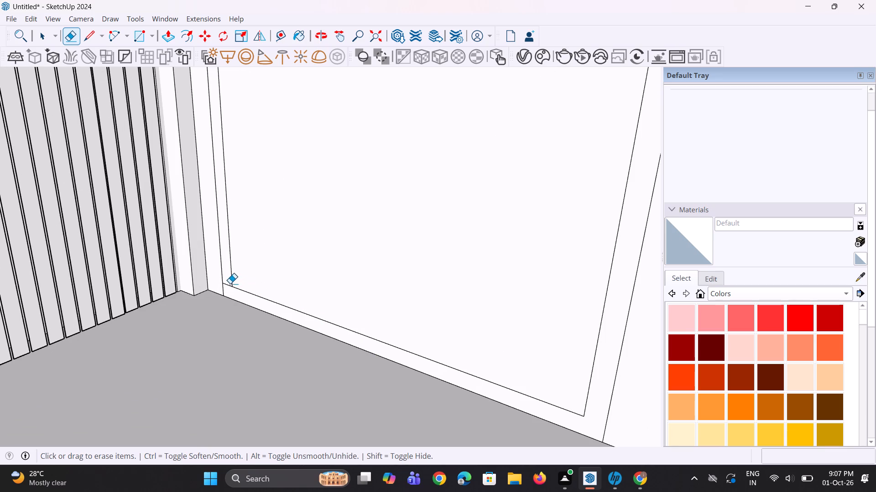
left_click(227, 284)
Extrude the unit's frame band 2' out from the side wall with Push/Pull.
scroll(302, 321, "down", 4)
middle_click_drag(529, 350, 514, 343)
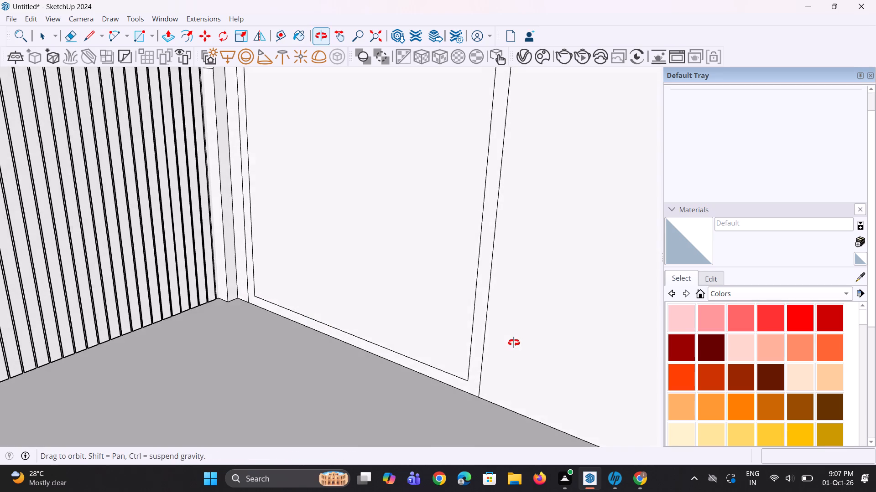
middle_click_drag(514, 343, 511, 344)
scroll(474, 393, "down", 6)
middle_click_drag(480, 390, 453, 385)
key("p")
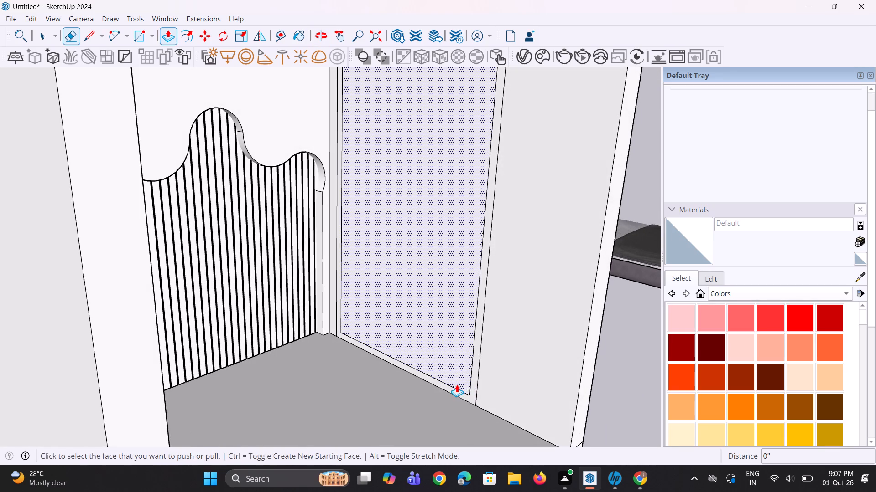
left_click(471, 390)
type("2'")
key("Return")
Pull the recessed panel inside the frame 2' forward, flush with the frame's front.
middle_click_drag(456, 394, 498, 384)
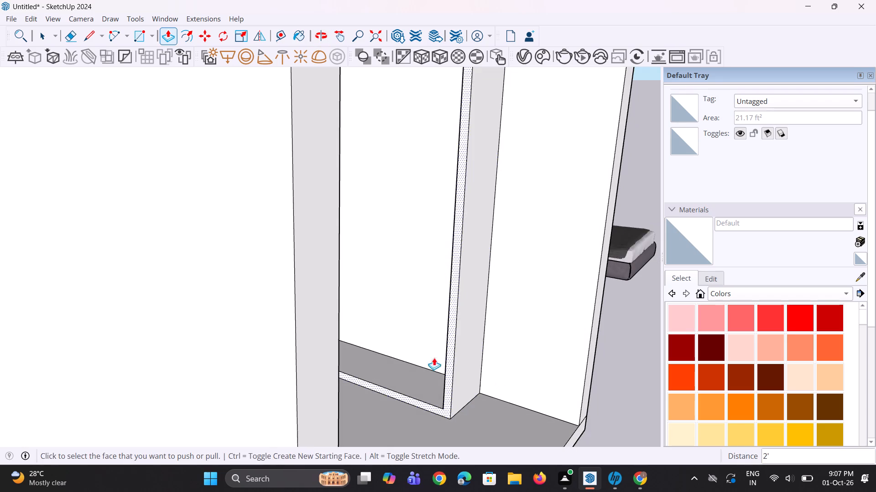
left_click(415, 343)
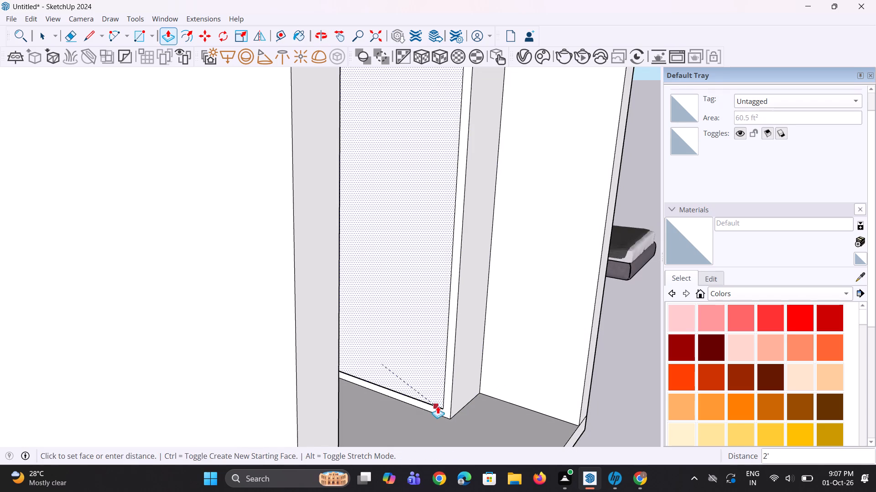
left_click(438, 407)
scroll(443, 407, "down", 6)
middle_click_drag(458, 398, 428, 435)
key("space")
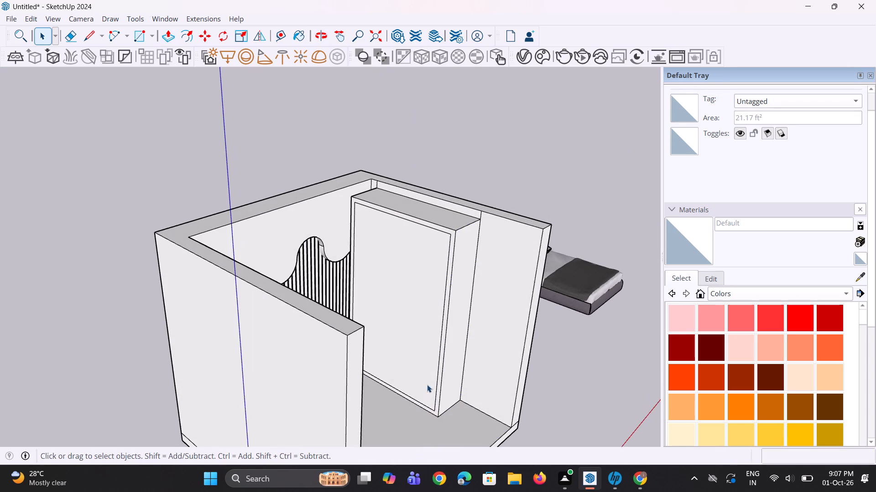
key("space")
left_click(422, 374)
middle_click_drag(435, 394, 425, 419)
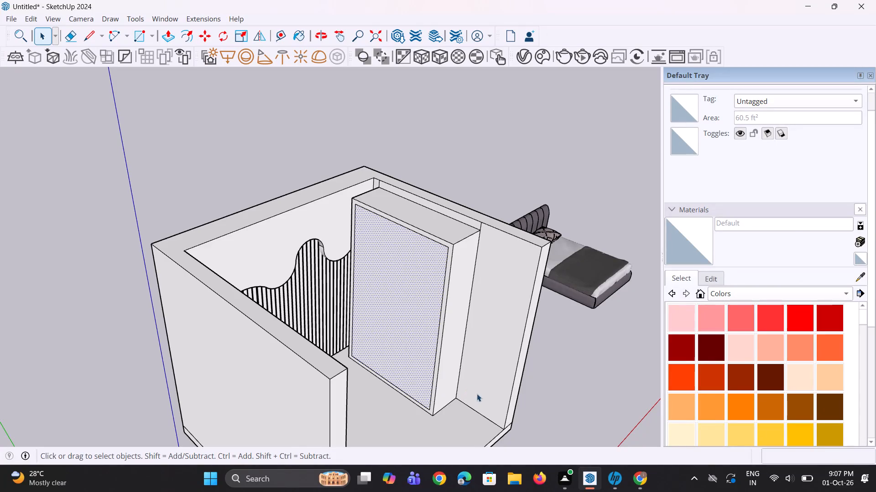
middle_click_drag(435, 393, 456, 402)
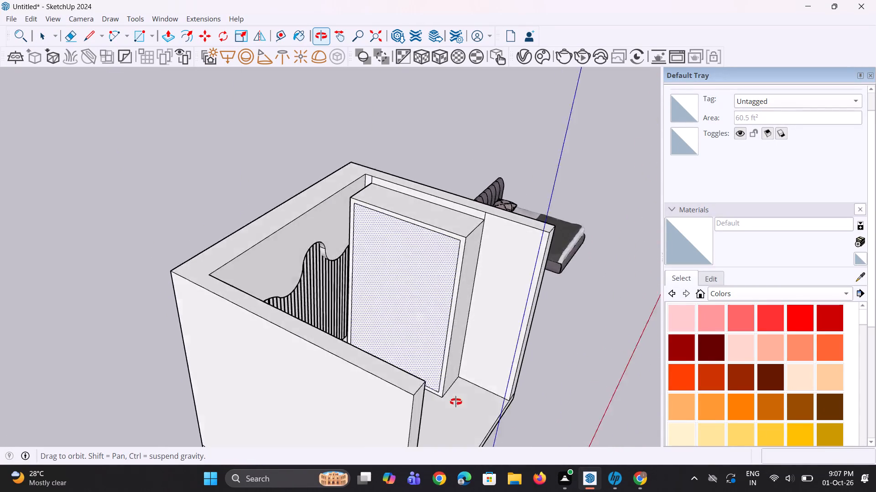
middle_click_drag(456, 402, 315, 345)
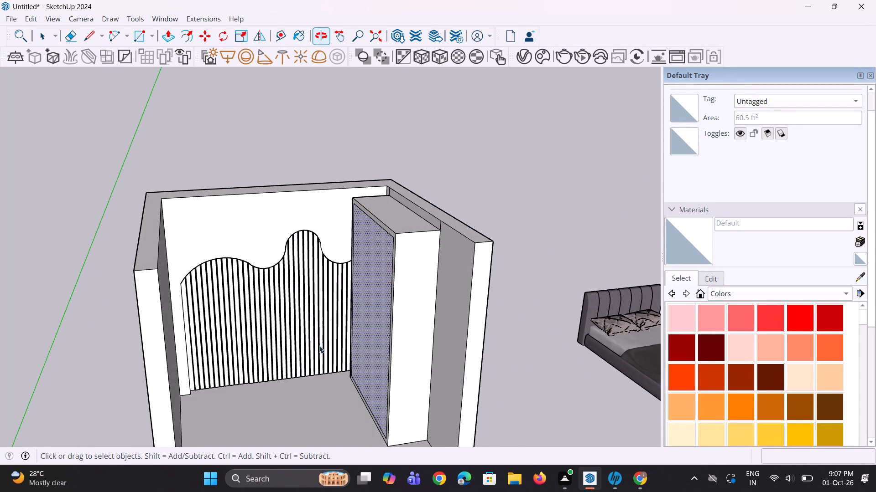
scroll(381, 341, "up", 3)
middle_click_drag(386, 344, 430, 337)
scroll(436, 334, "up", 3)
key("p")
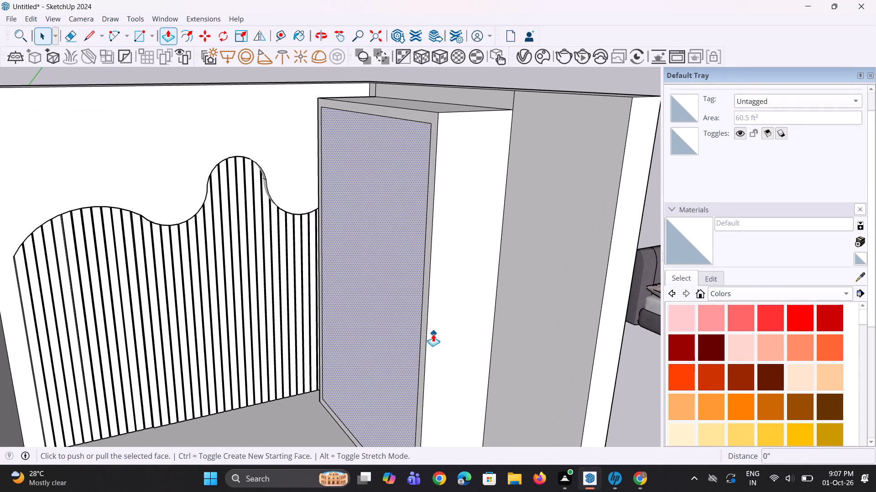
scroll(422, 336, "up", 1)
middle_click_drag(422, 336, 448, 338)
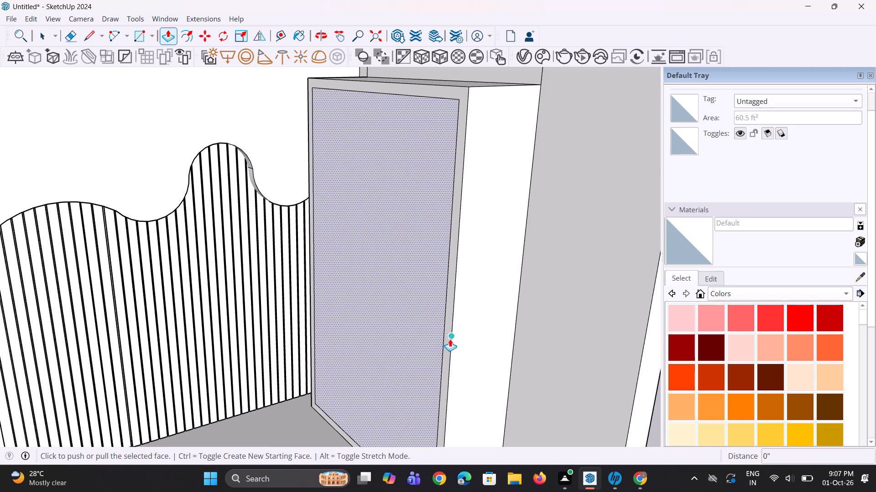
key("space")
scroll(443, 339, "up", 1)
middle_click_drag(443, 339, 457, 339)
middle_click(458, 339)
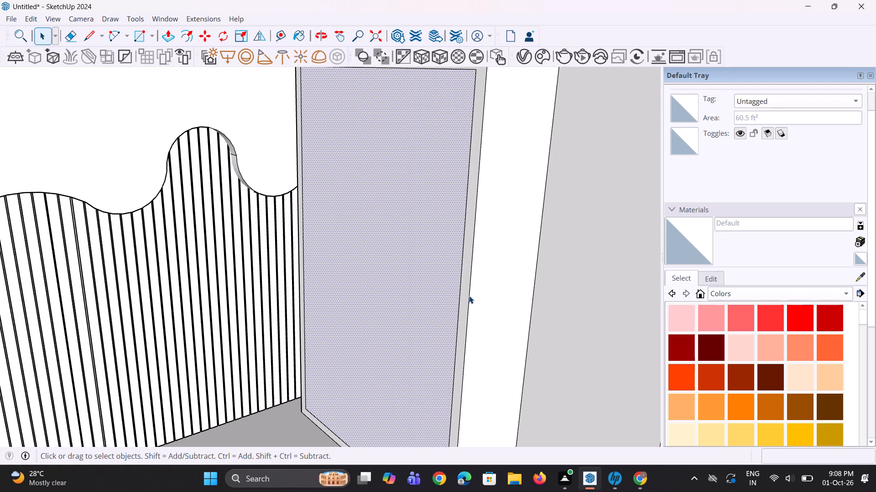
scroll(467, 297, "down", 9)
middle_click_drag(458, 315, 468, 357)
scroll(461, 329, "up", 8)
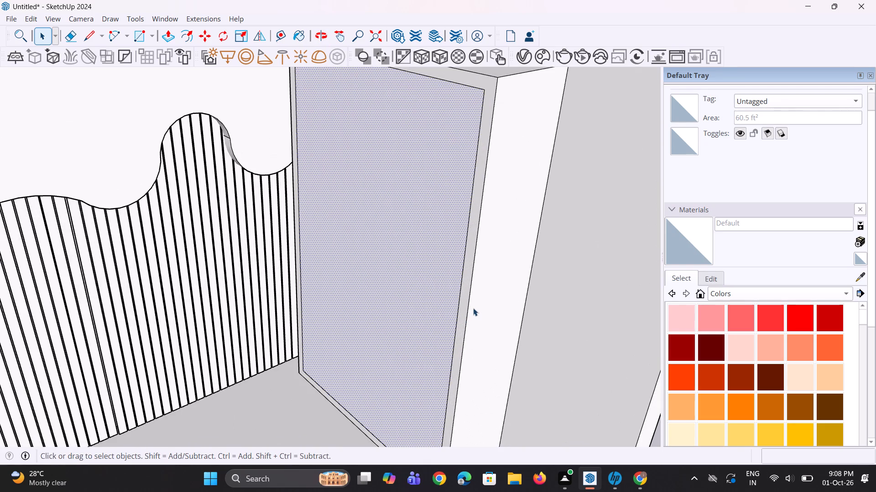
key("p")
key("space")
Push the unit's front frame face back toward the side wall, behind the inner panel.
left_click(464, 298)
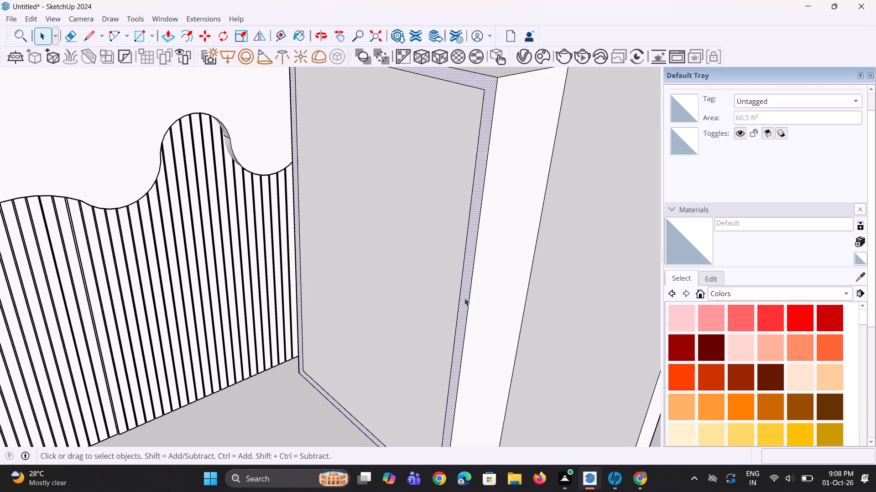
scroll(469, 299, "up", 2)
key("p")
left_click(464, 298)
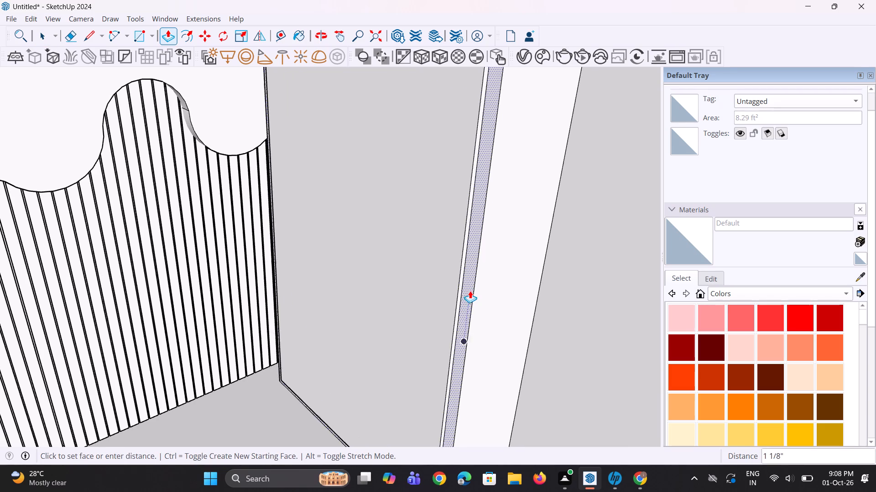
left_click(495, 276)
Push the unit's inner front panel back about 8 15/16", flush with the frame face.
left_click(437, 287)
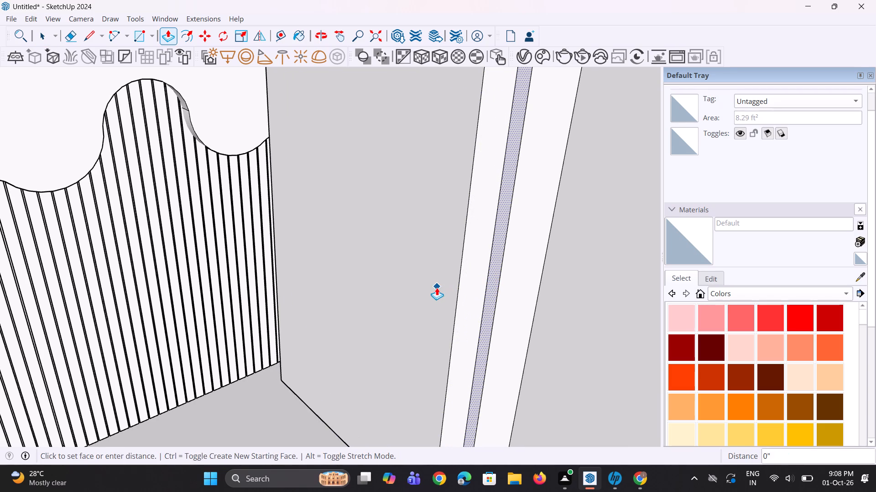
key("Escape")
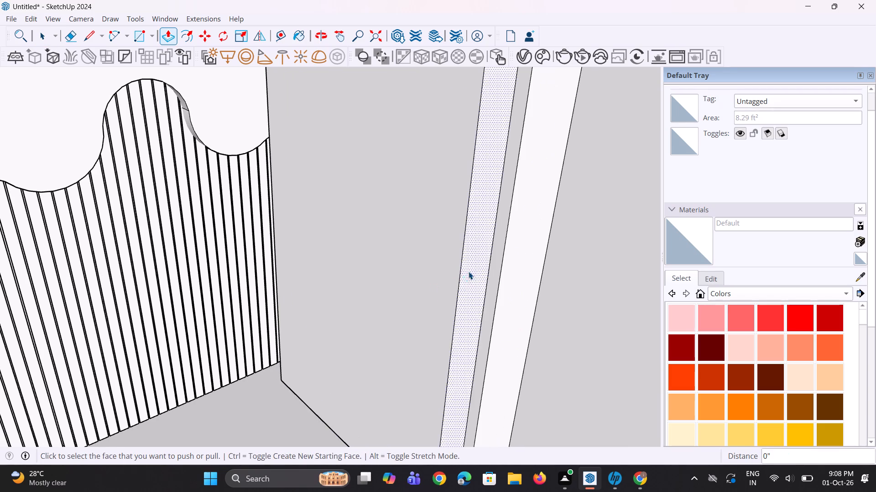
key("space")
key("space")
left_click(447, 287)
key("p")
left_click(447, 290)
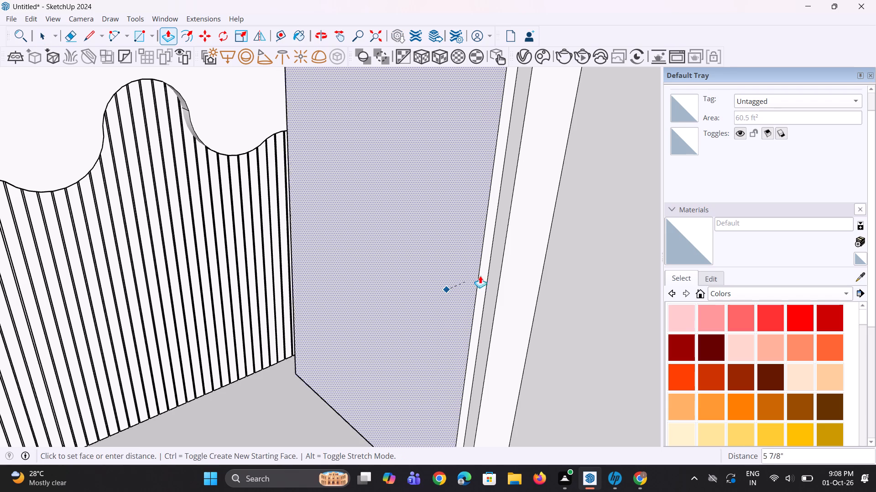
left_click(498, 282)
Examine the built-in unit's depth and front frame from several angles.
scroll(504, 292, "down", 6)
middle_click_drag(506, 289, 507, 323)
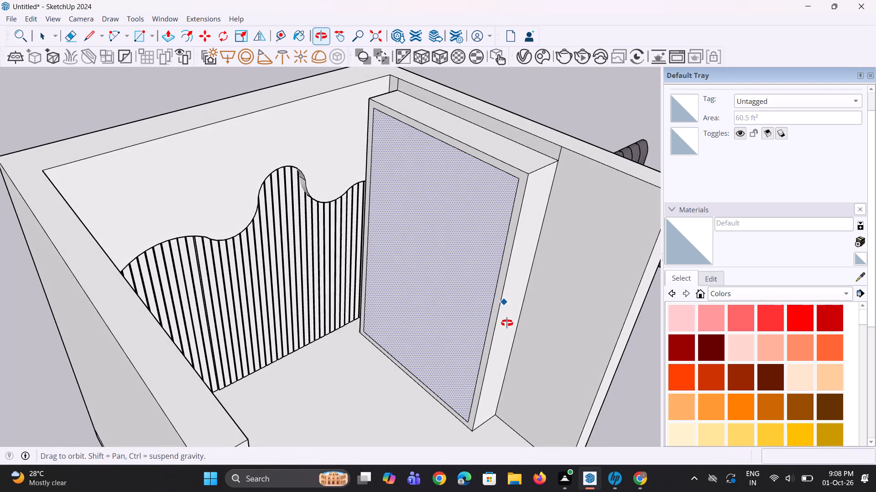
middle_click_drag(507, 323, 506, 308)
scroll(467, 319, "up", 2)
middle_click_drag(466, 319, 431, 325)
scroll(437, 301, "down", 5)
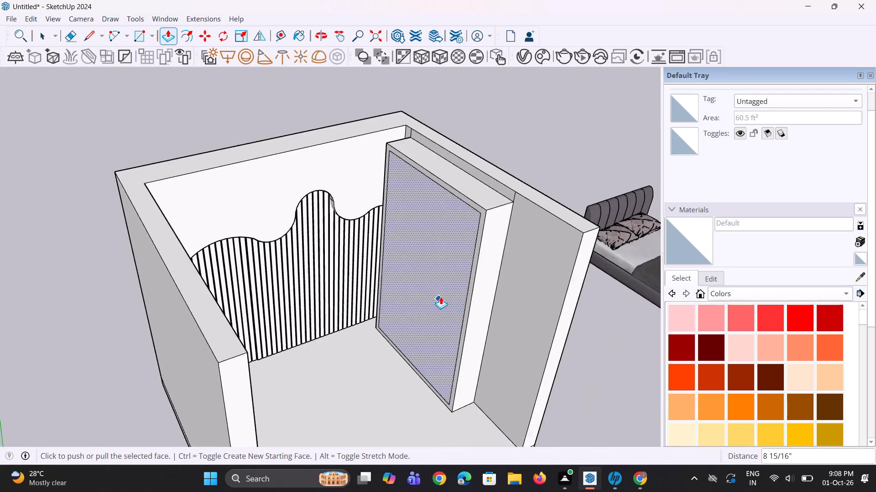
scroll(441, 297, "down", 1)
middle_click_drag(441, 296, 416, 318)
scroll(443, 313, "up", 3)
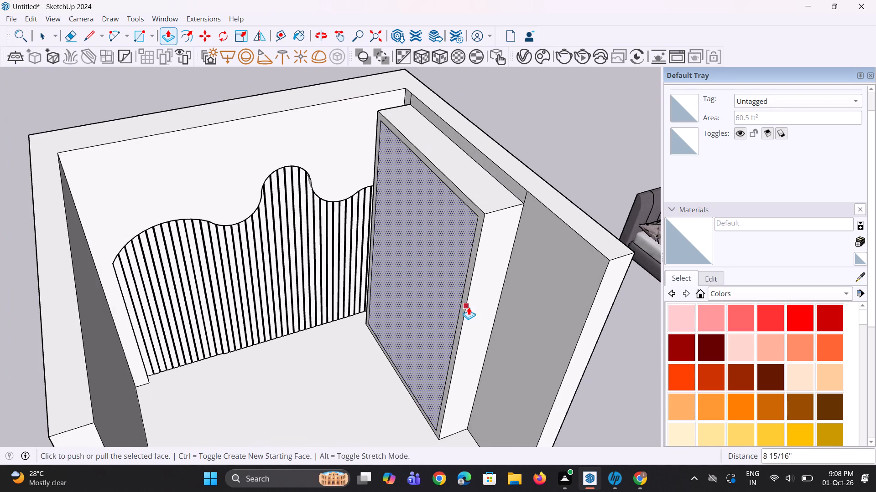
key("space")
scroll(454, 309, "up", 1)
middle_click_drag(454, 309, 477, 290)
scroll(480, 292, "up", 4)
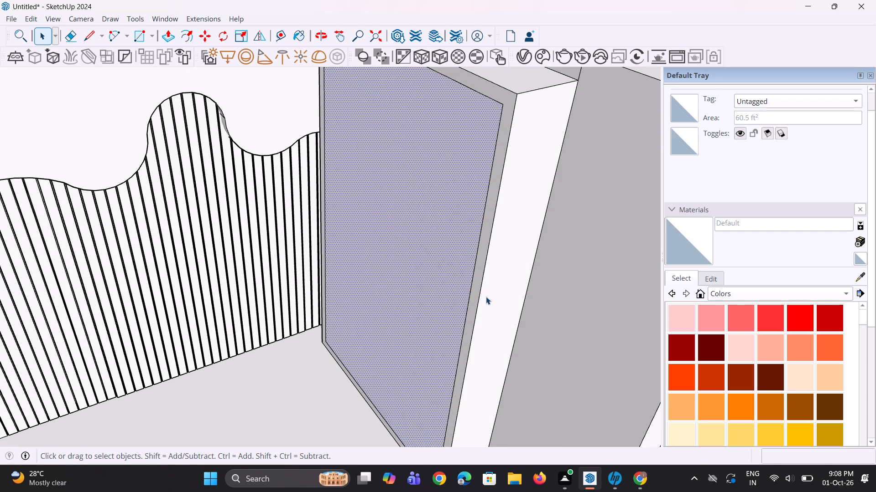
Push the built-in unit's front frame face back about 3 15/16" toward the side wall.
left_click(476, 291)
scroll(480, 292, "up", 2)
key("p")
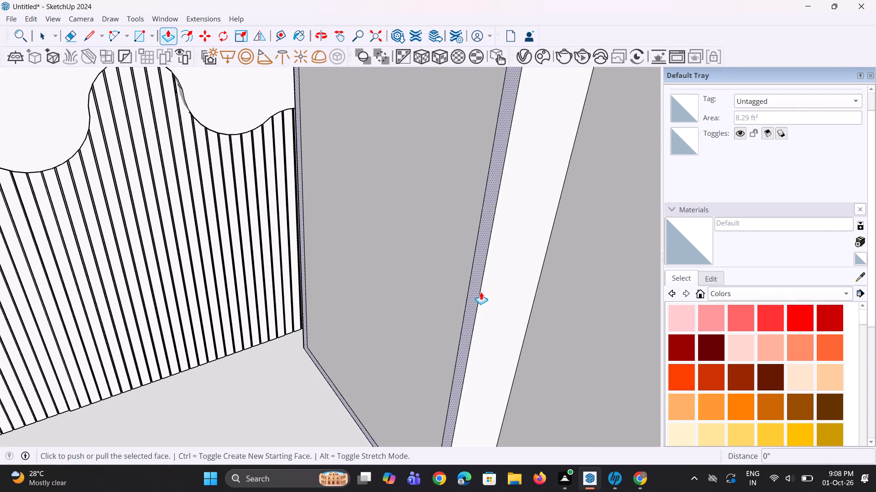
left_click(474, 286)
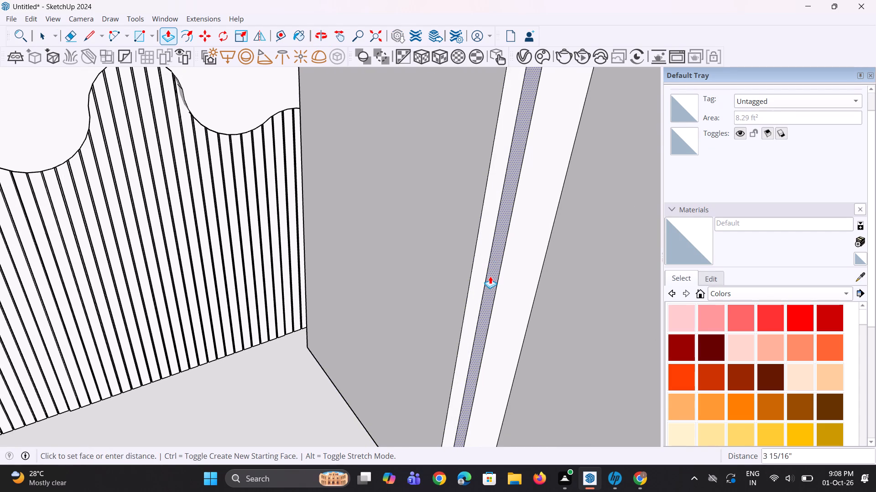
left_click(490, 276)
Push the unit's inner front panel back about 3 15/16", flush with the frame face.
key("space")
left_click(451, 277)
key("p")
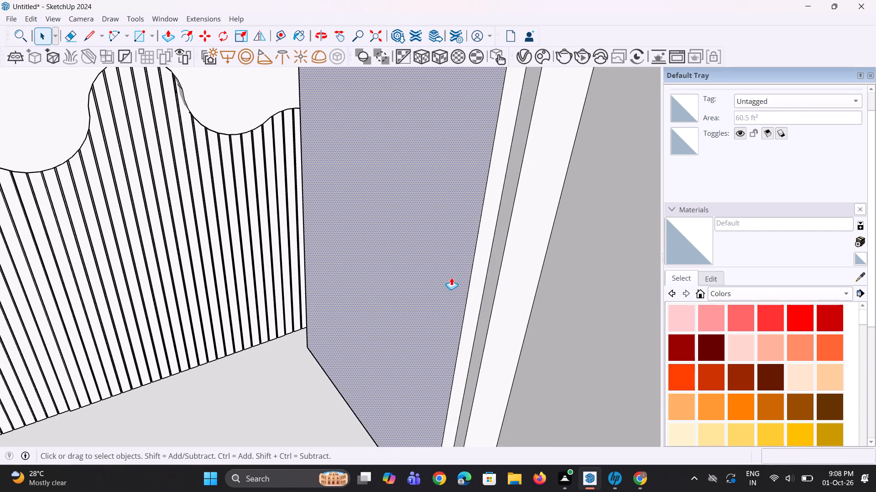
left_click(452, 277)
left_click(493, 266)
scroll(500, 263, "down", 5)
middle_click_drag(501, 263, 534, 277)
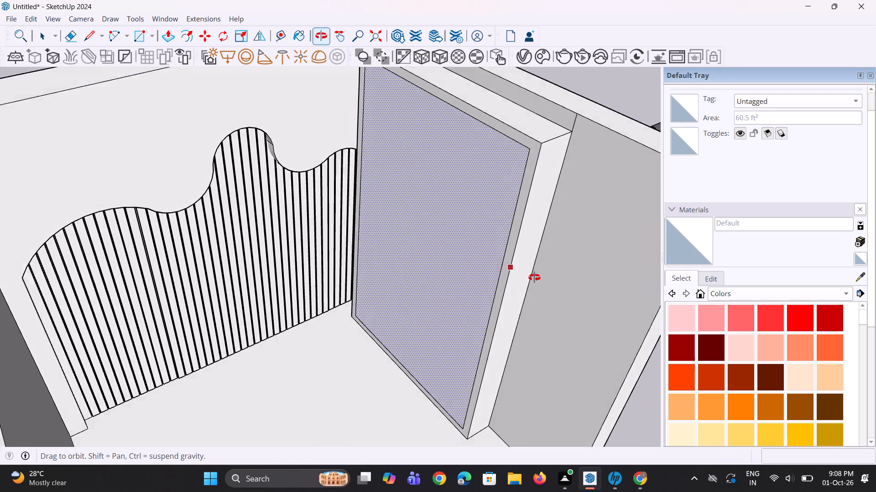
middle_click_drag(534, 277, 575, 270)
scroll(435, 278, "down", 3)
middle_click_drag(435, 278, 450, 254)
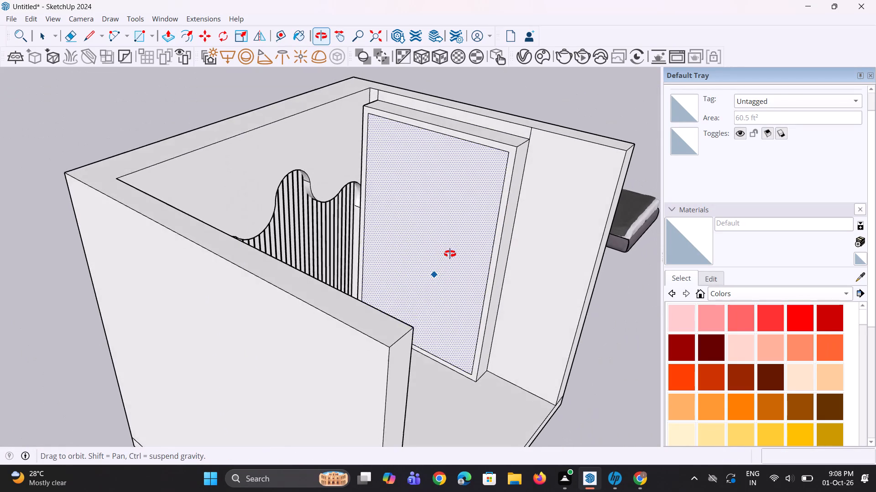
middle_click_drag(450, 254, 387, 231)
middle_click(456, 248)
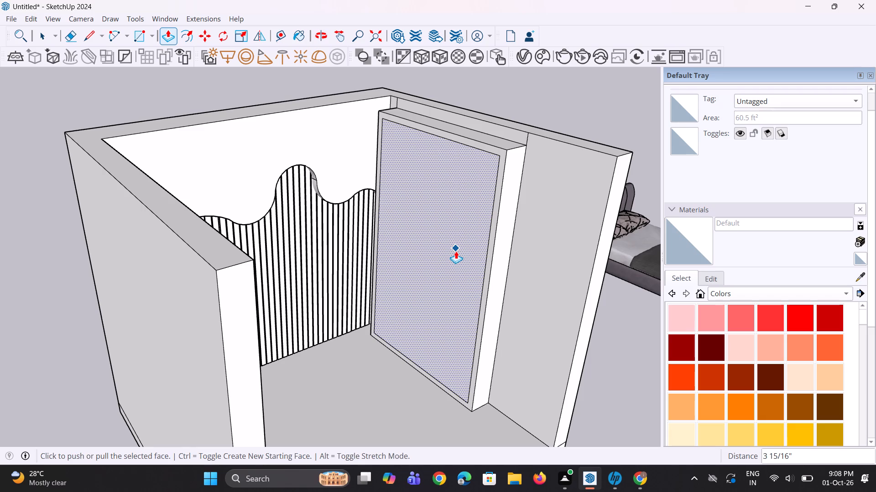
Undo the built-in unit's push/pull operations until its frame and inner panel lie flat on the side wall.
key("ctrl+z")
key("ctrl+z")
key("ctrl+z")
key("ctrl+z")
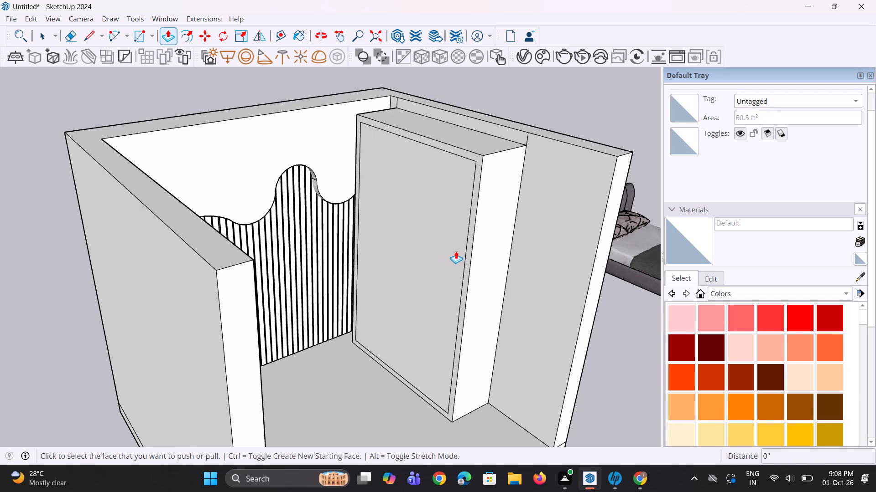
key("ctrl+z")
key("ctrl+z")
Pull the frame face on the side wall 1' forward into the room.
middle_click_drag(467, 256, 471, 243)
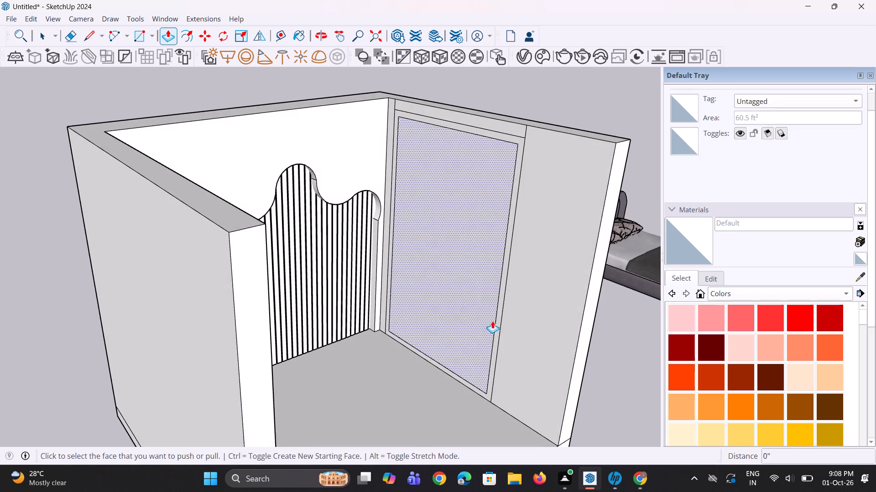
key("space")
scroll(492, 368, "up", 2)
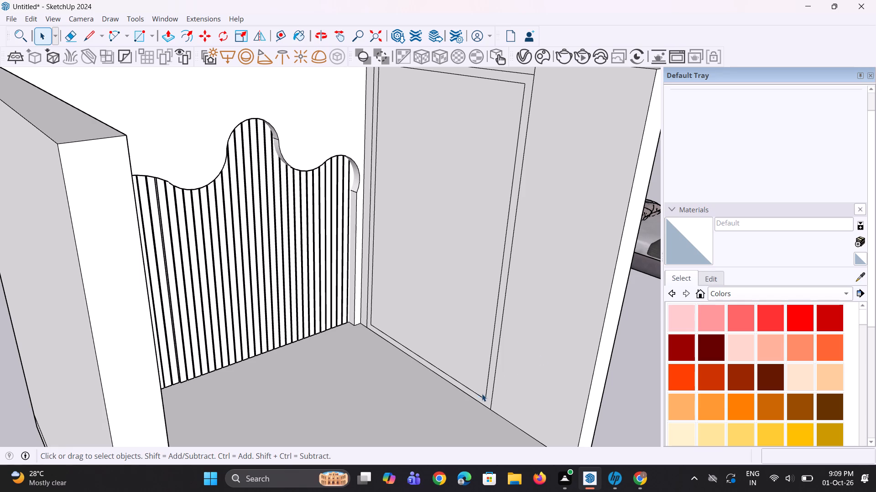
scroll(482, 394, "down", 3)
middle_click_drag(485, 393, 513, 378)
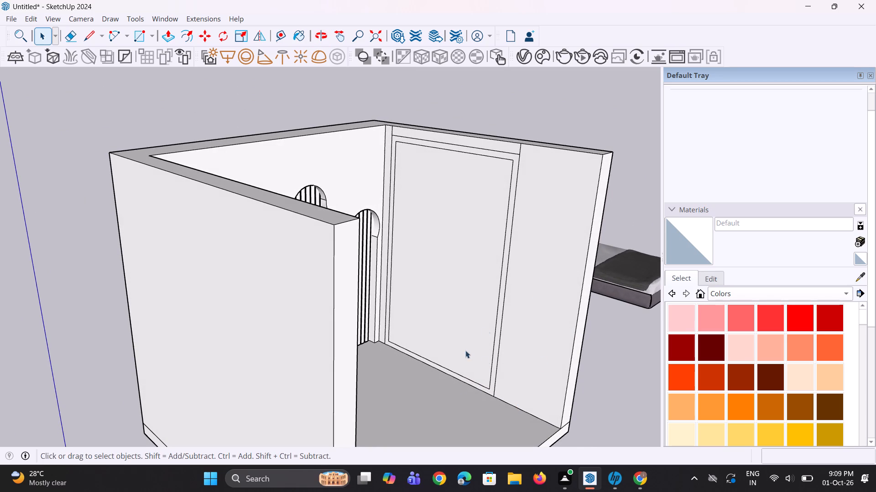
scroll(507, 284, "up", 2)
key("p")
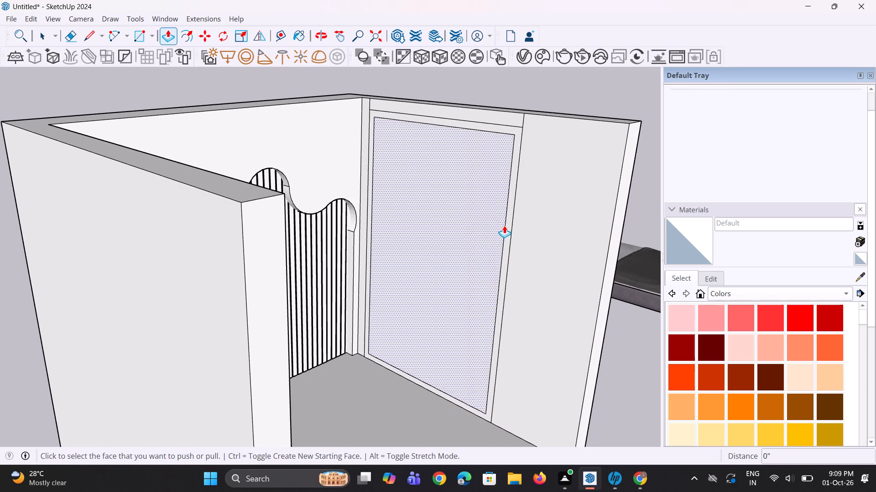
left_click(506, 226)
type("1'")
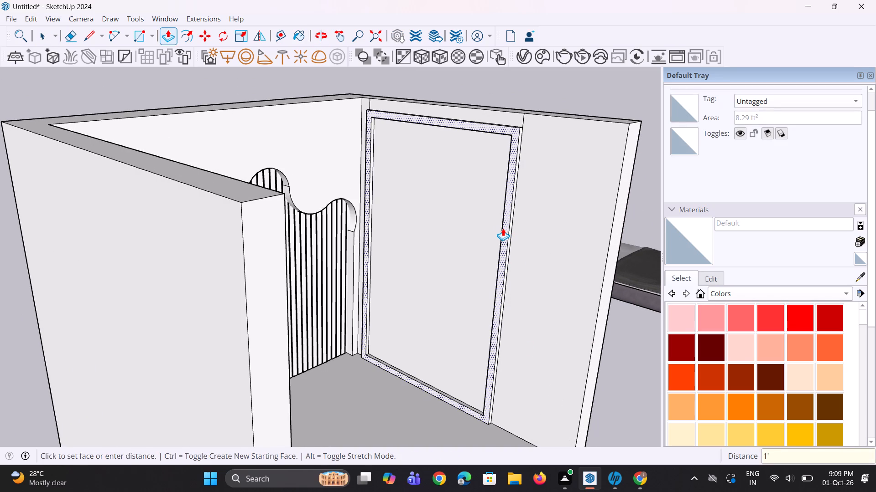
key("Return")
Pull the inner panel forward 1', flush with the front of the frame.
middle_click_drag(480, 255, 488, 261)
left_click(453, 242)
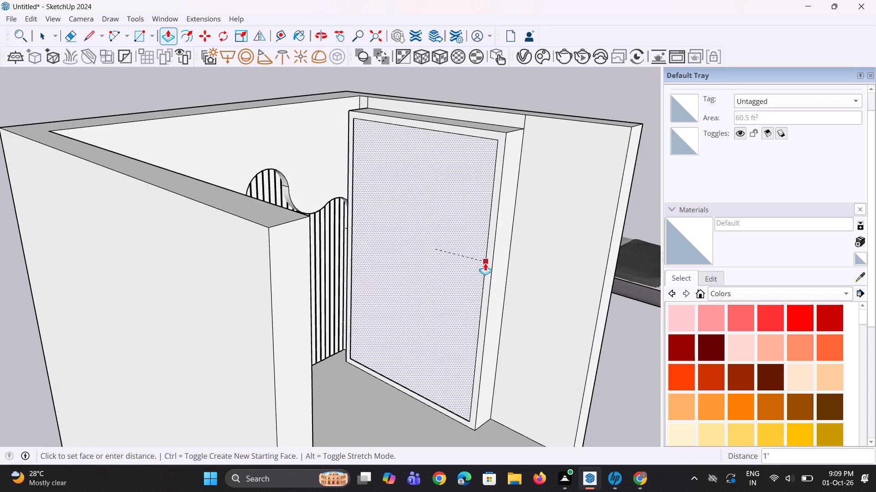
left_click(487, 276)
scroll(480, 266, "down", 3)
key("space")
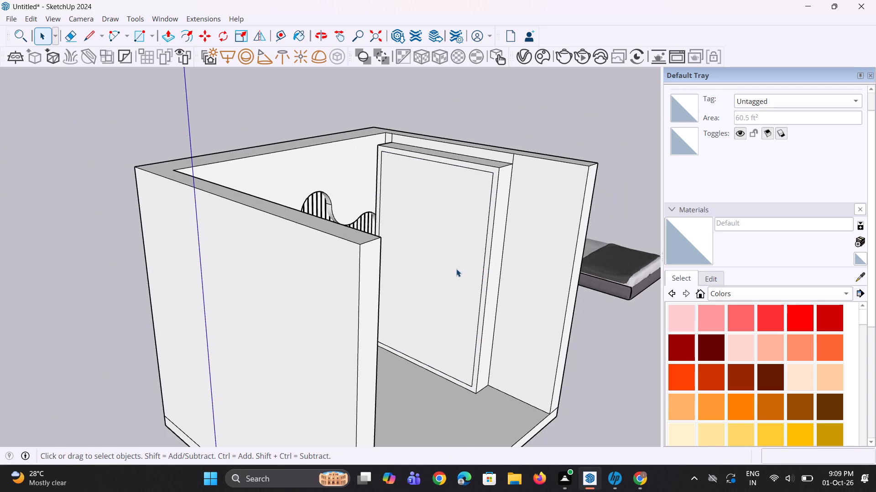
Copy the unit's inner panel face about 14' 2 5/8" away, outside the room's open side.
left_click(452, 269)
scroll(451, 269, "down", 5)
key("m")
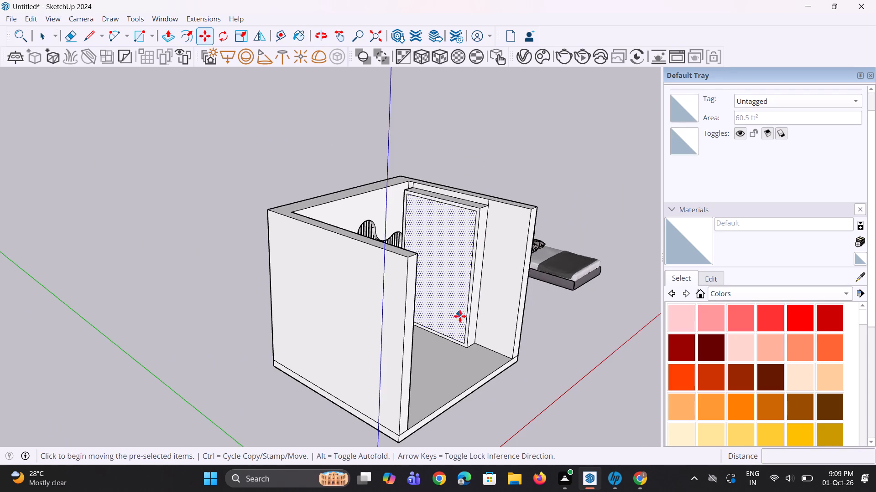
left_click(463, 343)
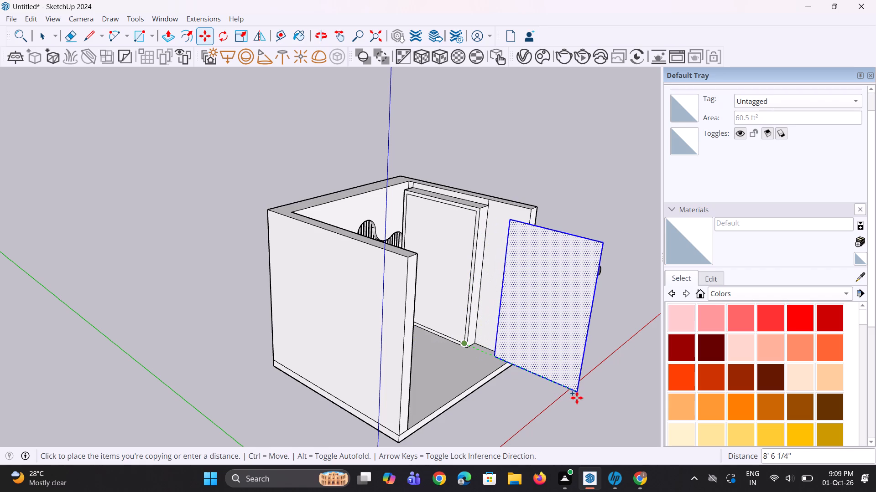
scroll(567, 386, "down", 4)
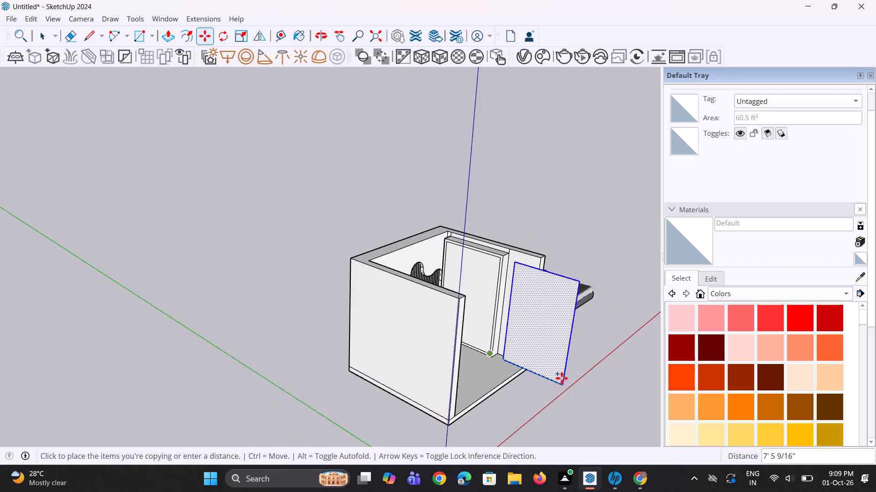
scroll(562, 378, "down", 4)
left_click(621, 409)
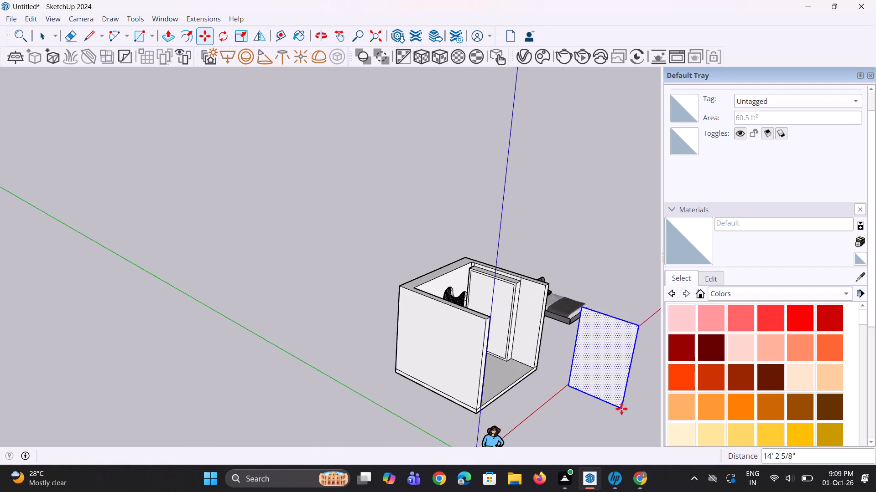
Split the copied panel into two equal halves by copying its vertical edge 6' to the opposite side and dividing by /2.
scroll(622, 401, "up", 8)
key("space")
key("space")
left_click(484, 416)
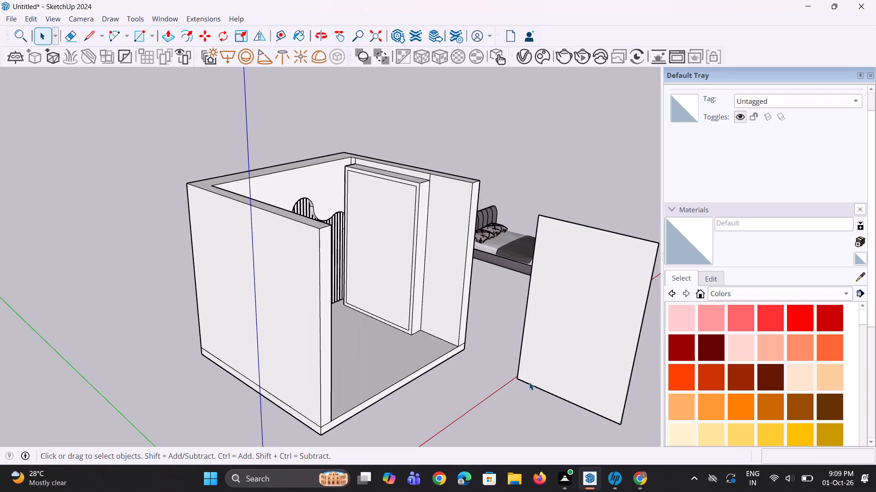
scroll(529, 382, "up", 2)
left_click(518, 358)
scroll(521, 375, "up", 2)
key("m")
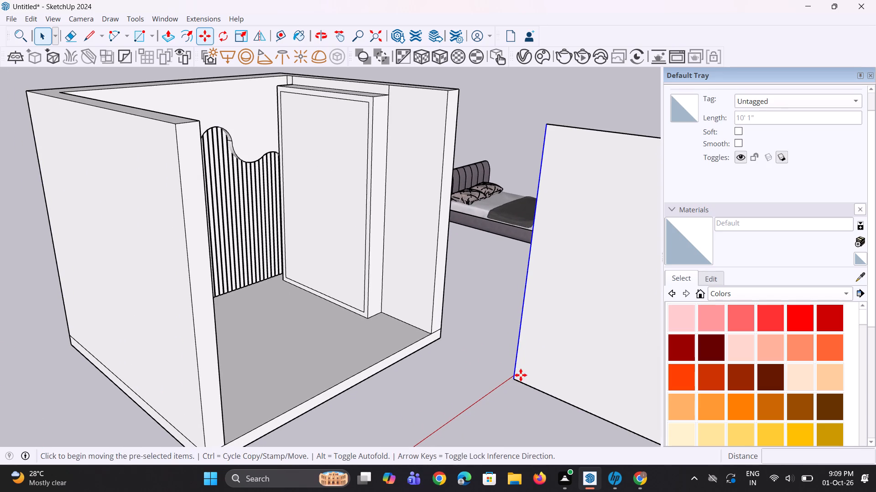
left_click(516, 380)
scroll(525, 383, "down", 4)
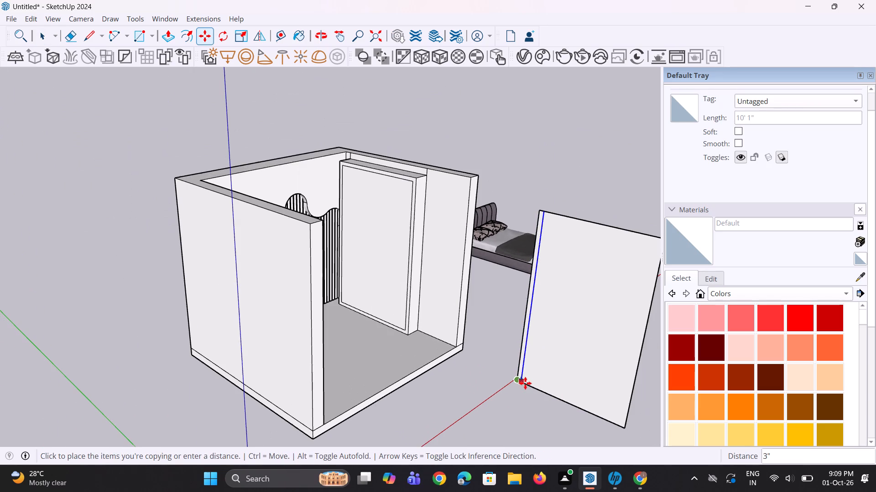
left_click(624, 425)
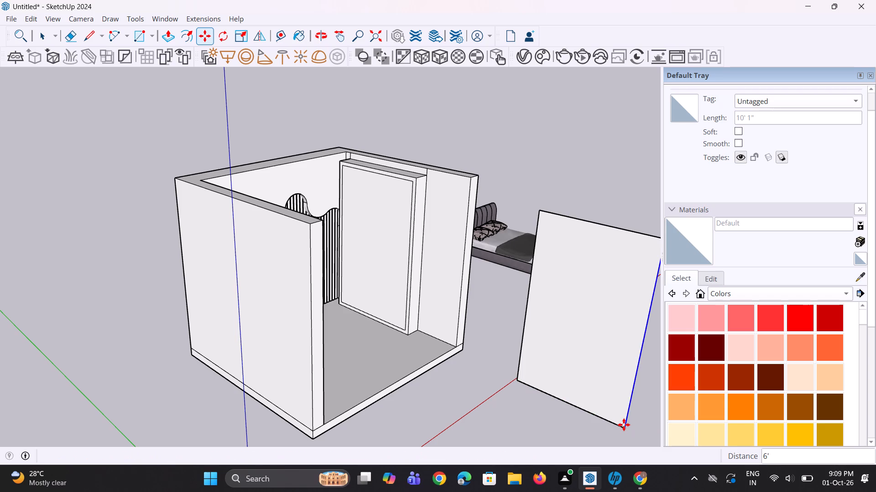
type("/2")
key("Return")
middle_click_drag(537, 422, 548, 415)
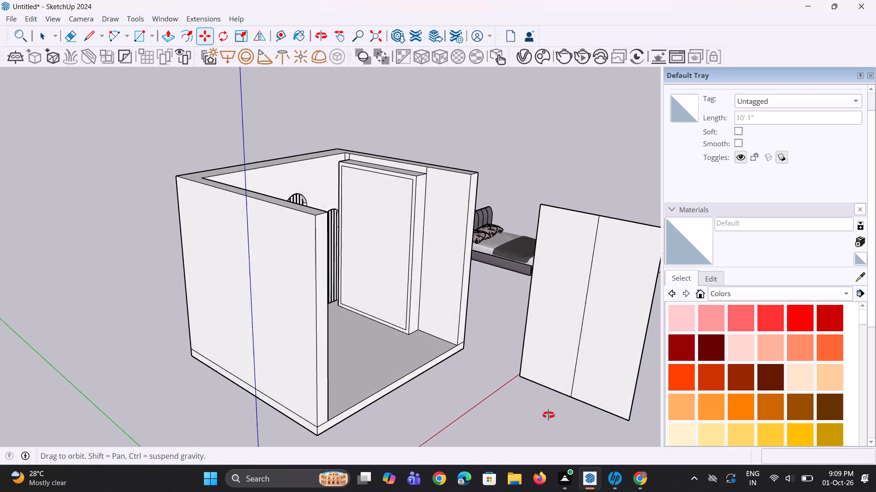
middle_click_drag(548, 415, 549, 415)
Pull the copied panel's half nearer the slatted wall forward about 3 1/4".
key("space")
key("space")
middle_click_drag(572, 369, 568, 396)
scroll(571, 396, "up", 3)
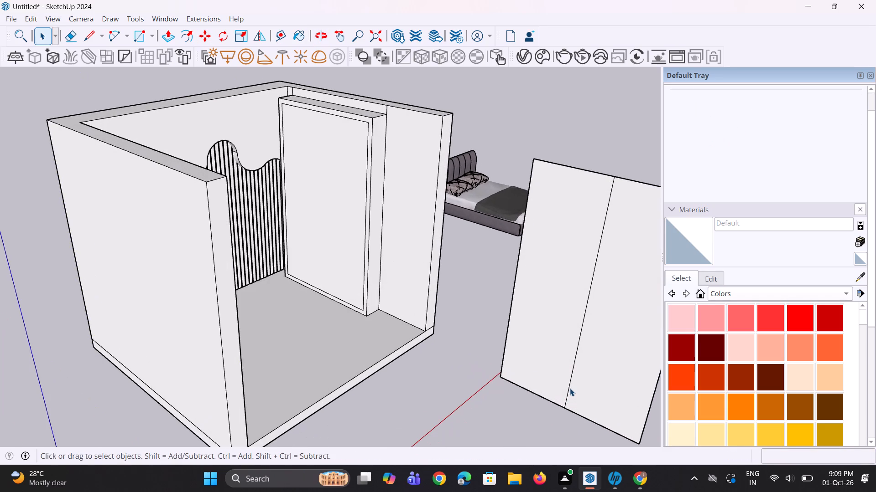
key("p")
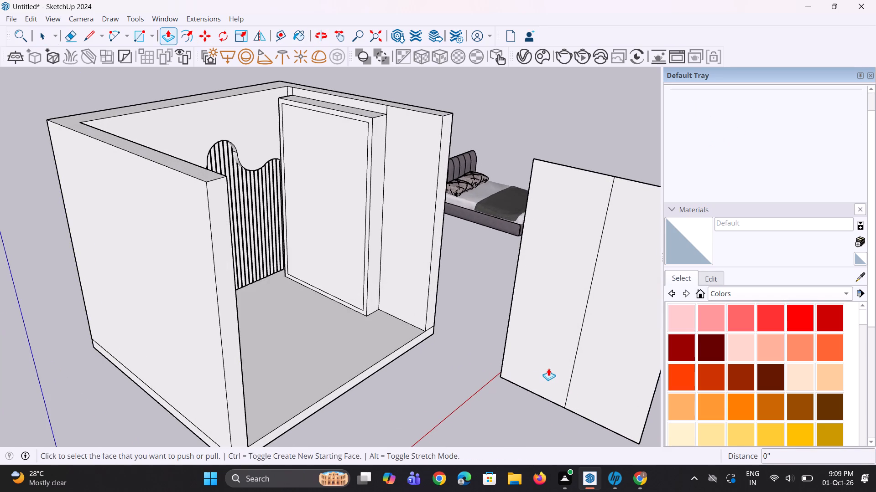
left_click(548, 364)
left_click(545, 366)
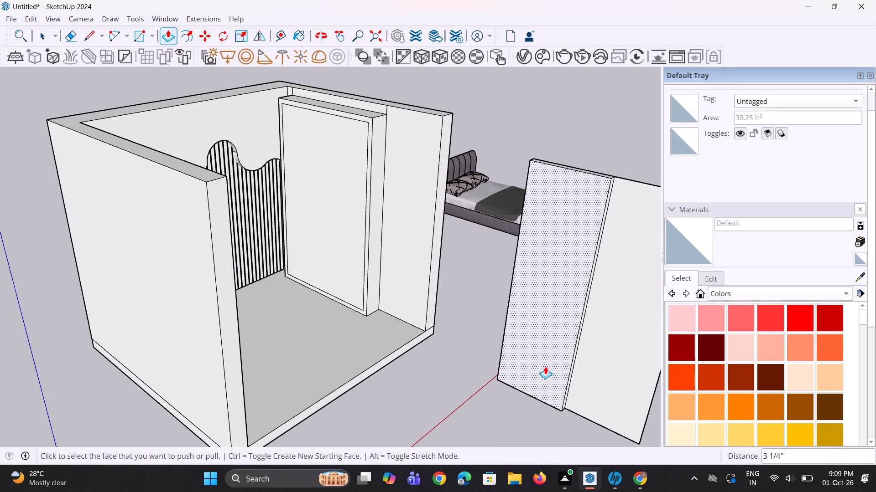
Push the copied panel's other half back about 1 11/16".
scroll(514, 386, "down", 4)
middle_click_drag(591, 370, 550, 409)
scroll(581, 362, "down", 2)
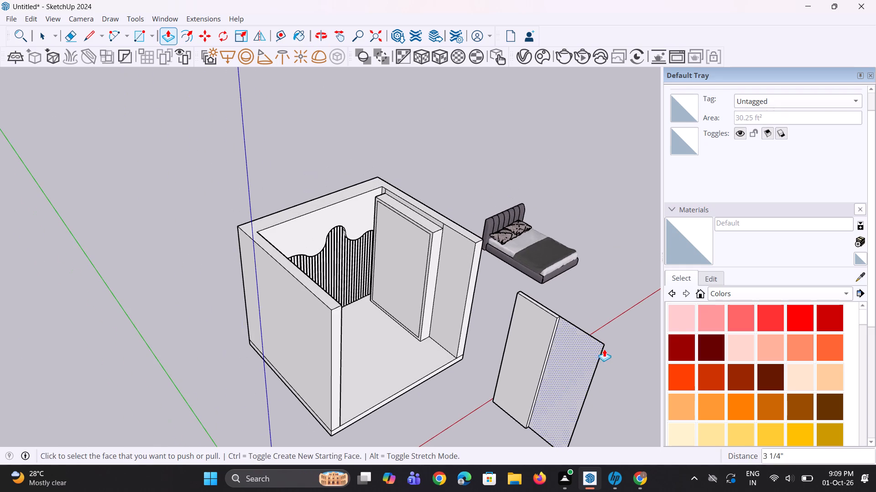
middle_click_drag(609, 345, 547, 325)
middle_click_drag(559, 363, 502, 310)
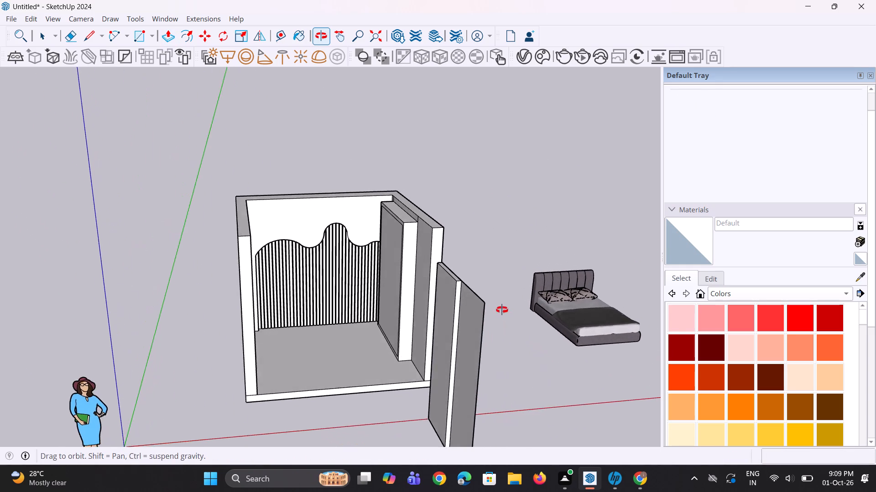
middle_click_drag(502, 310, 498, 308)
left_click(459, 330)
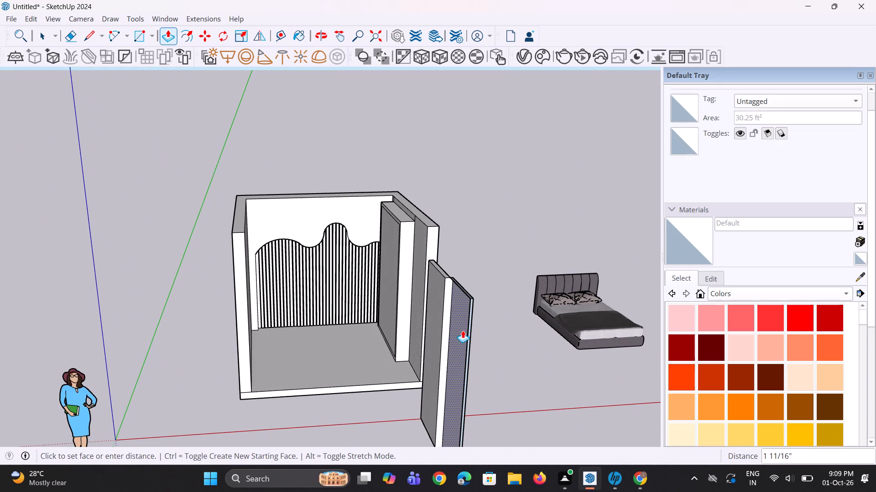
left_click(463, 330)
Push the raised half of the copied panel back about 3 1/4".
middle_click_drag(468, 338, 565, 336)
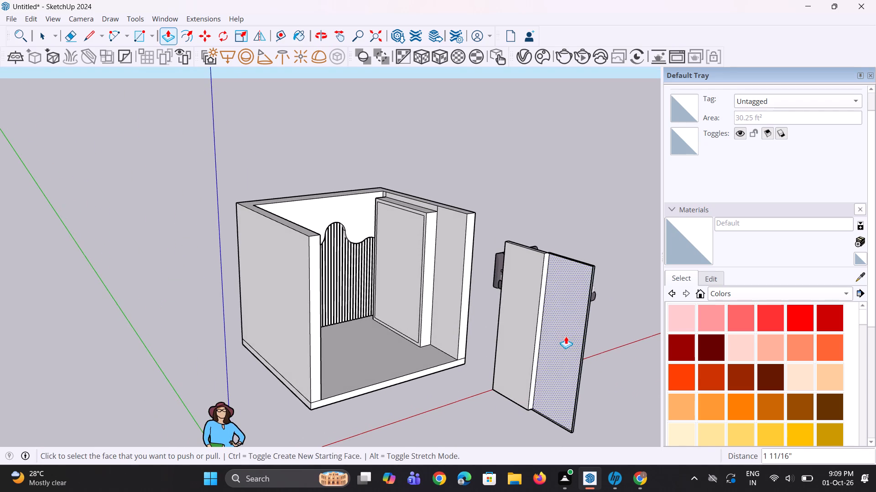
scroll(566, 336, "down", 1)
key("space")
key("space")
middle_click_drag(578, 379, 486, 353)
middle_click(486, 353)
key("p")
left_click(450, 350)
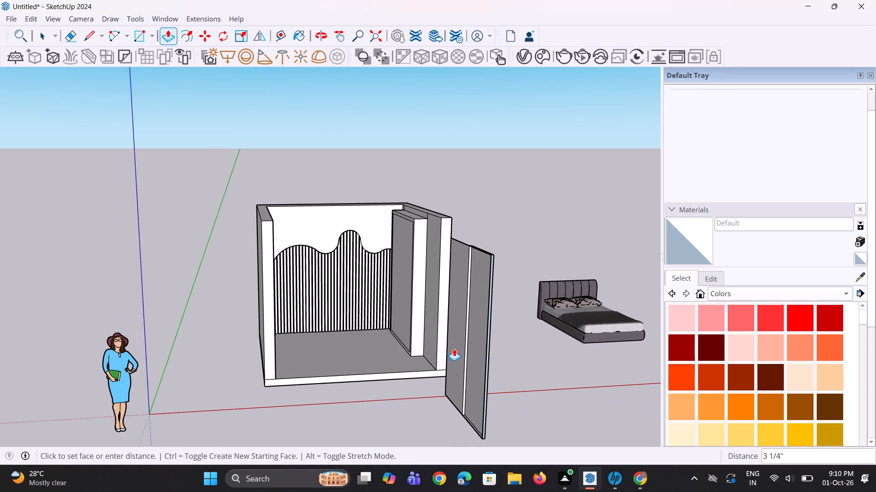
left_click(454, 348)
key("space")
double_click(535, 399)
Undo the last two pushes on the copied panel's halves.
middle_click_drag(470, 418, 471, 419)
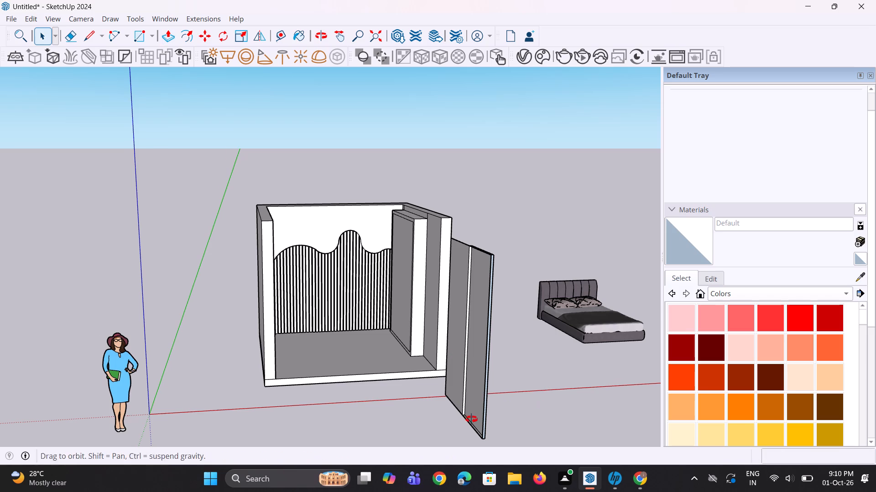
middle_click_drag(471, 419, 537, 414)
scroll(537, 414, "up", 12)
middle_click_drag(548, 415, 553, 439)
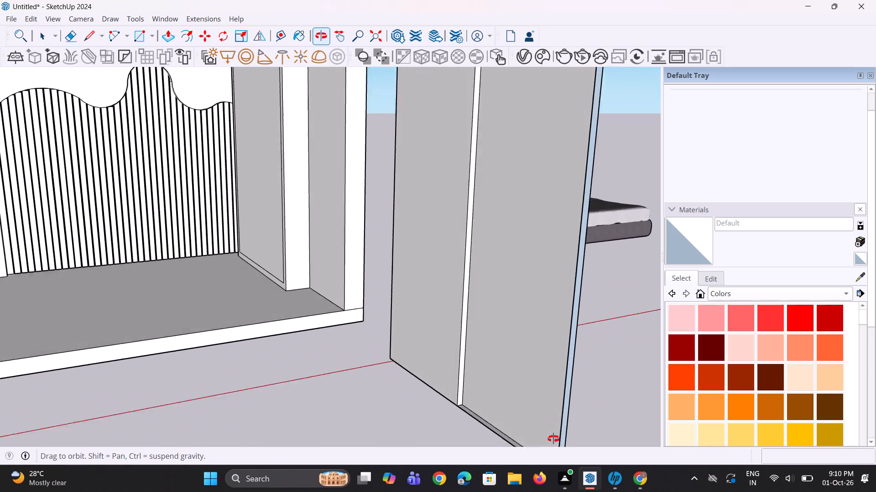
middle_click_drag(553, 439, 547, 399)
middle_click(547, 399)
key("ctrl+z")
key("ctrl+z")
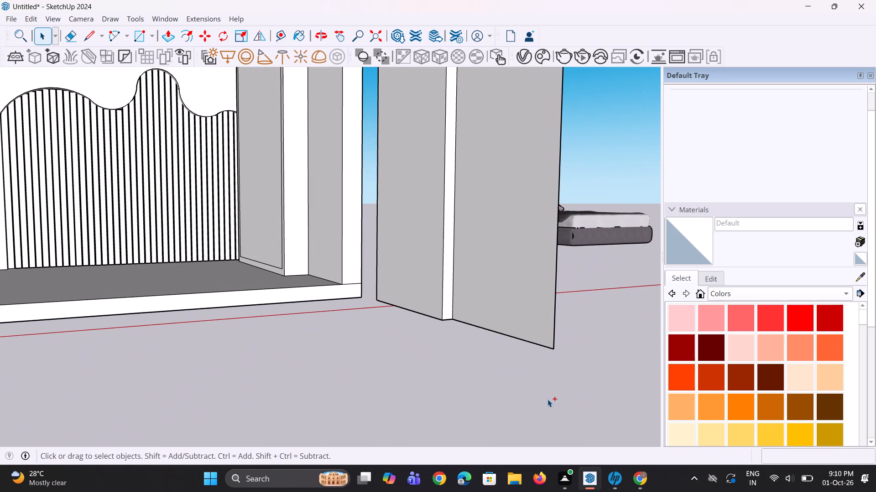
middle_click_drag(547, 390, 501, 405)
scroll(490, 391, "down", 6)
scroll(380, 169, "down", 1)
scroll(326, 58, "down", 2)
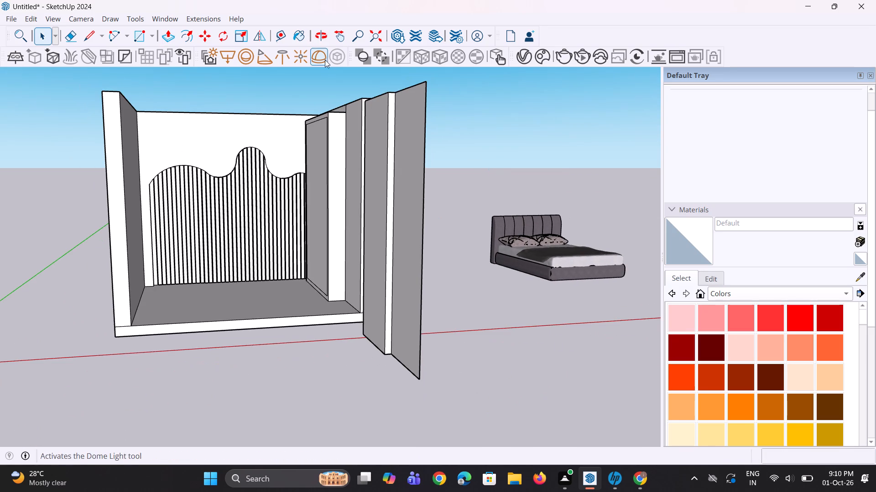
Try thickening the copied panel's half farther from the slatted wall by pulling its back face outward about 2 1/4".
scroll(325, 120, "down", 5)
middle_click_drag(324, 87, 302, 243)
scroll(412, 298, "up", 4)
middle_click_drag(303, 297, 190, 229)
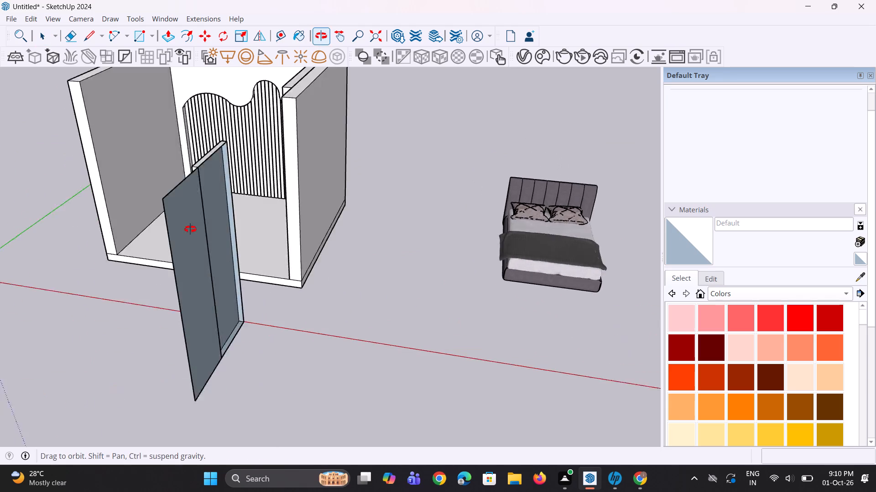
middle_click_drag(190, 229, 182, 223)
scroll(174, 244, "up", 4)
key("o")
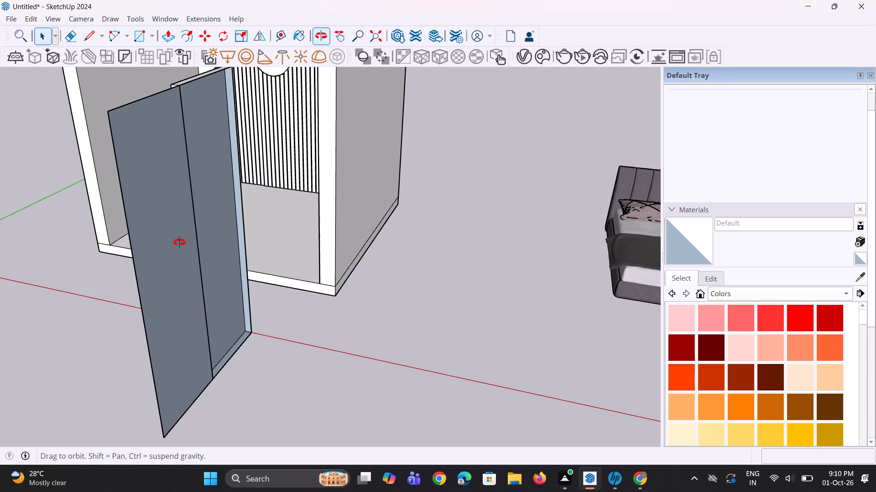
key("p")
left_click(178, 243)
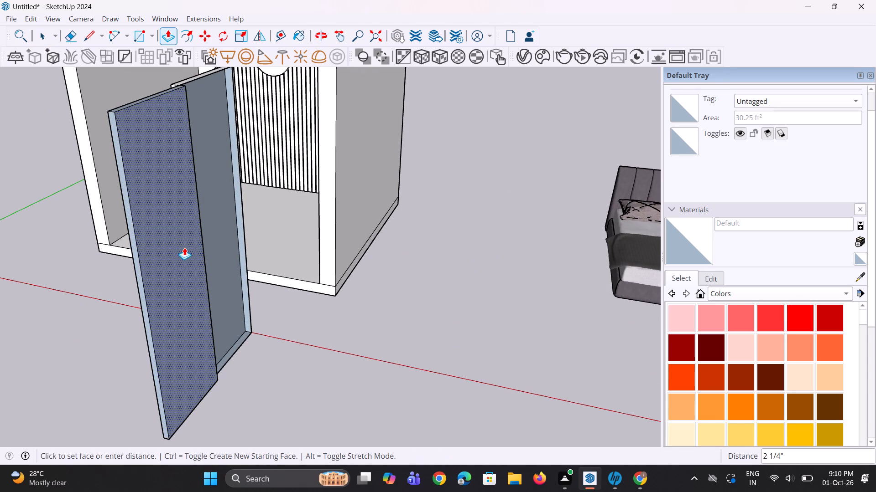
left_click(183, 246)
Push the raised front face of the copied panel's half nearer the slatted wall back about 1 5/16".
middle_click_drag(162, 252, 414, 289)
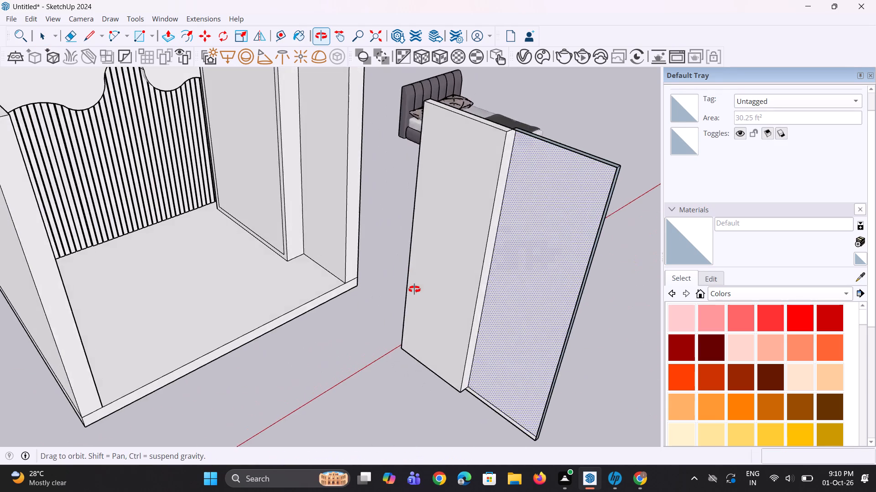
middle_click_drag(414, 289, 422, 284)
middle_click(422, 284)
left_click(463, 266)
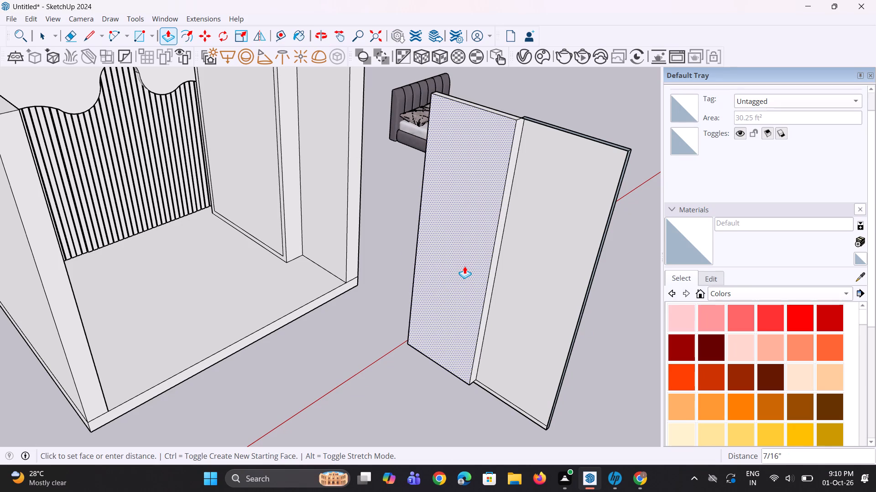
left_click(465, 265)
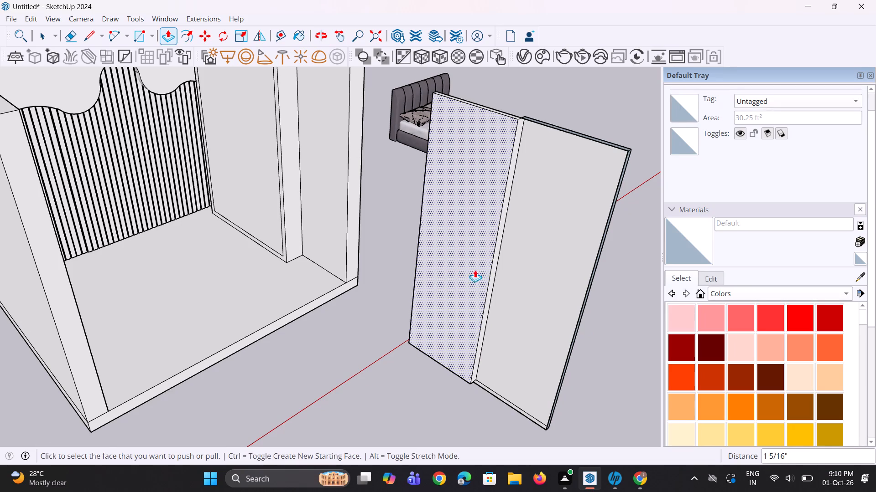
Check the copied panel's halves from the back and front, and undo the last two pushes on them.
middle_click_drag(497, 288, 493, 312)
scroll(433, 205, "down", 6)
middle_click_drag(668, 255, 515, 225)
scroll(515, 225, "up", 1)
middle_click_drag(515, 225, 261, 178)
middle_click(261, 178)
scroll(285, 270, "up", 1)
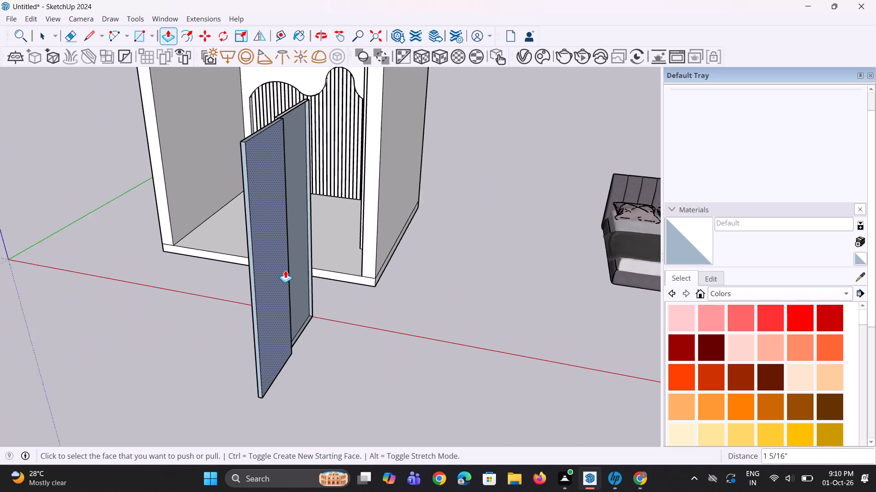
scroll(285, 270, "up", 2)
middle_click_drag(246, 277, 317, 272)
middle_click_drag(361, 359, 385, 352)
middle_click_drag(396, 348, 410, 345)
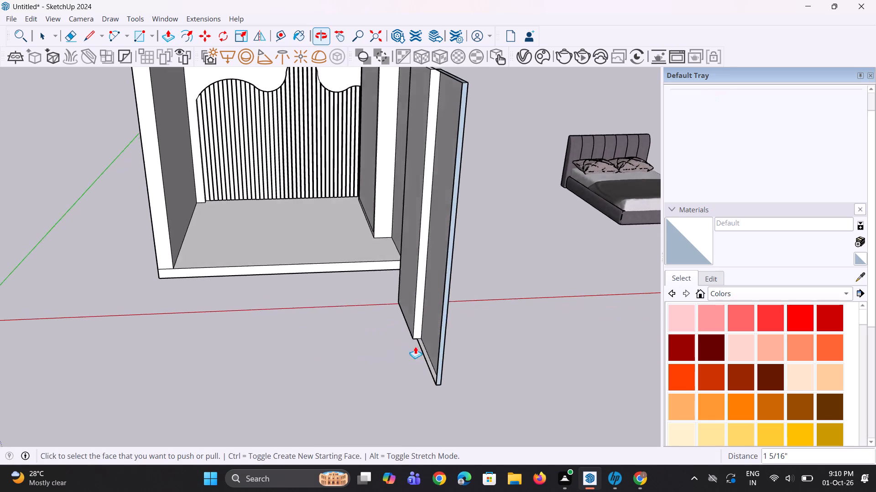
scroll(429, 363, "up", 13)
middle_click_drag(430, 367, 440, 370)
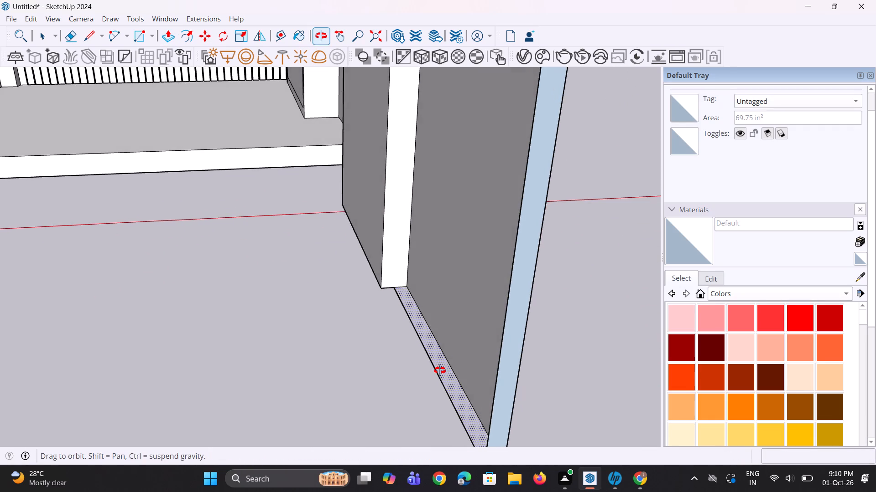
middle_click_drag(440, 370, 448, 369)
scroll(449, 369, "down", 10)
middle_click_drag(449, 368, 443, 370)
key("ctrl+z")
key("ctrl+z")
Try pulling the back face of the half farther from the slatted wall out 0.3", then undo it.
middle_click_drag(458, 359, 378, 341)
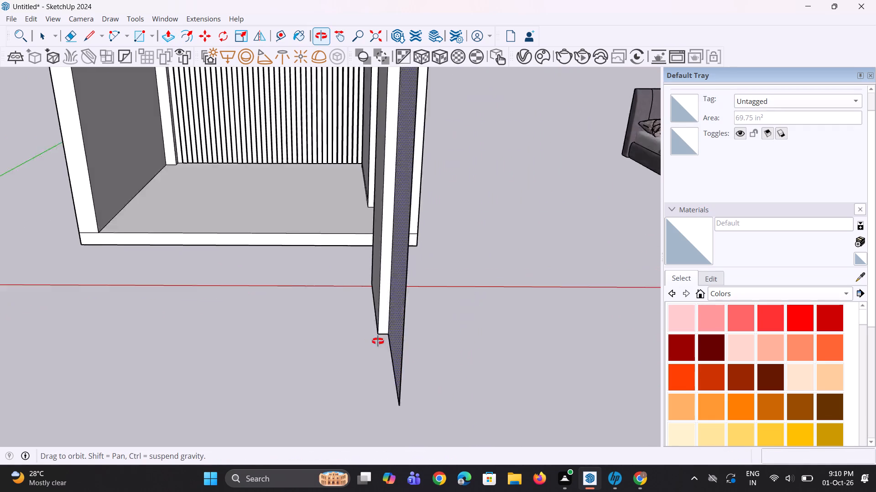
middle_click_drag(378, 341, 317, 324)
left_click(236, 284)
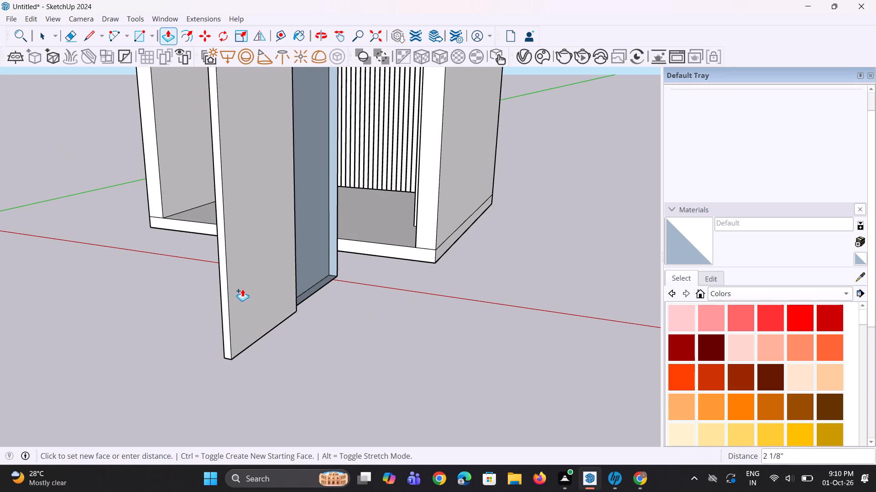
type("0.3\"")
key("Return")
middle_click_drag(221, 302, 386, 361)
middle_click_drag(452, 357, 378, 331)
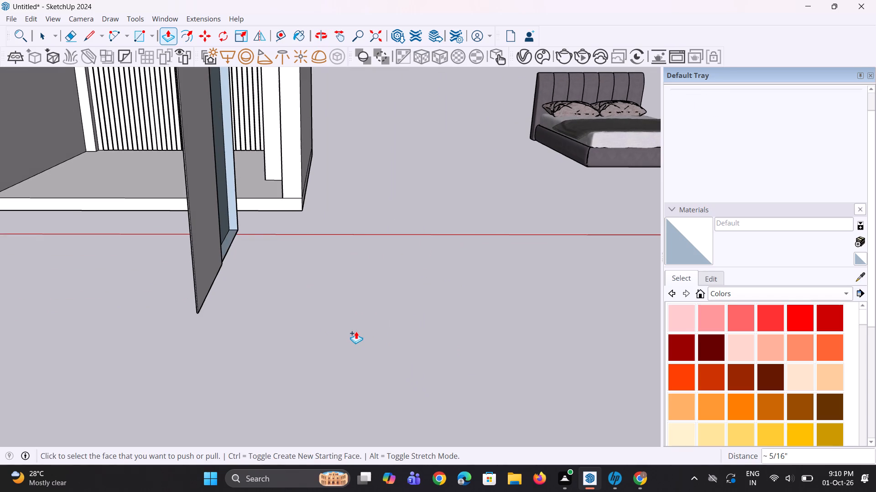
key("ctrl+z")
Pull the back face of the copied panel's half farther from the slatted wall out 3".
middle_click_drag(222, 304, 248, 356)
middle_click(248, 356)
middle_click_drag(298, 337, 297, 333)
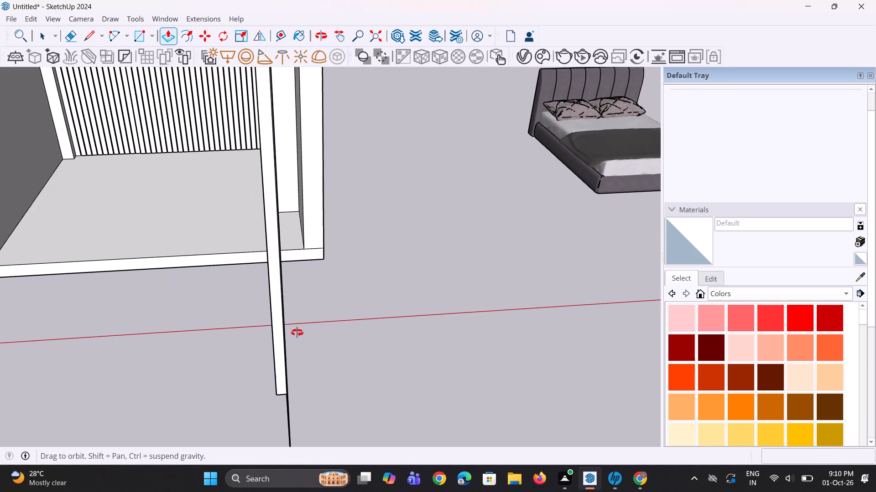
middle_click_drag(297, 333, 241, 300)
left_click(135, 284)
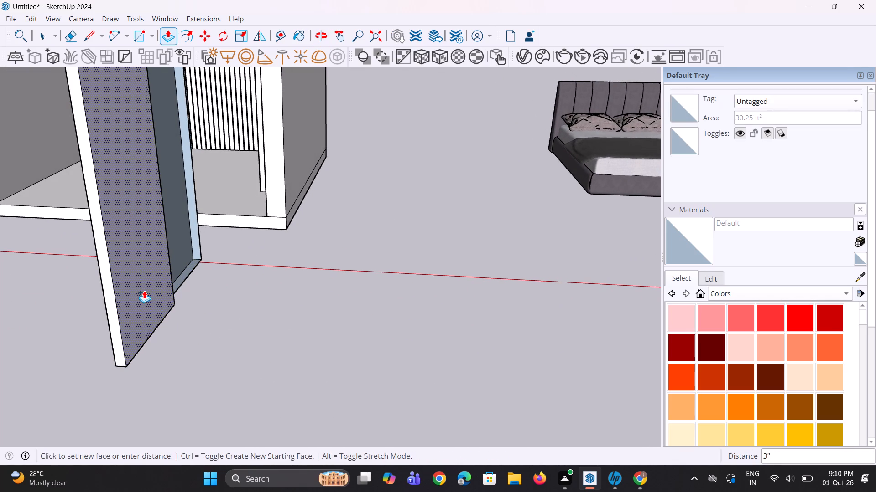
type("3\"")
key("Return")
Push the back face of the half farther from the slatted wall back in about 1 1/8".
middle_click_drag(135, 294, 391, 344)
left_click(365, 316)
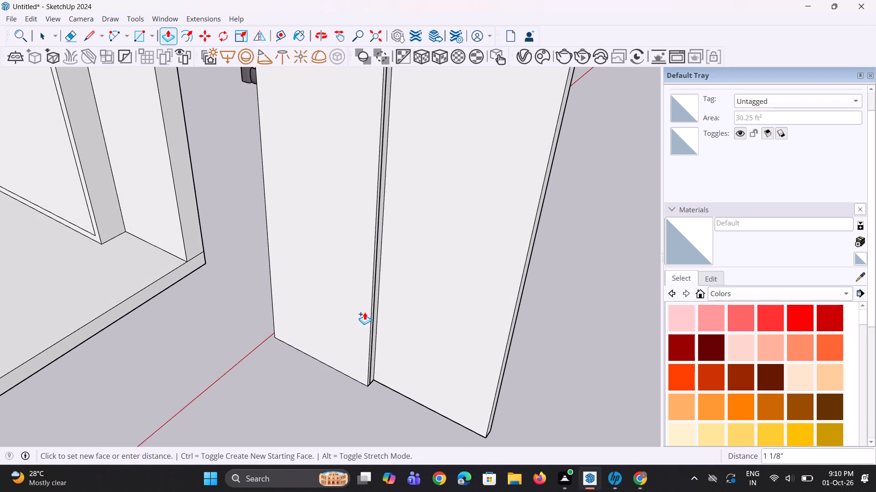
key("Escape")
middle_click_drag(381, 318, 198, 317)
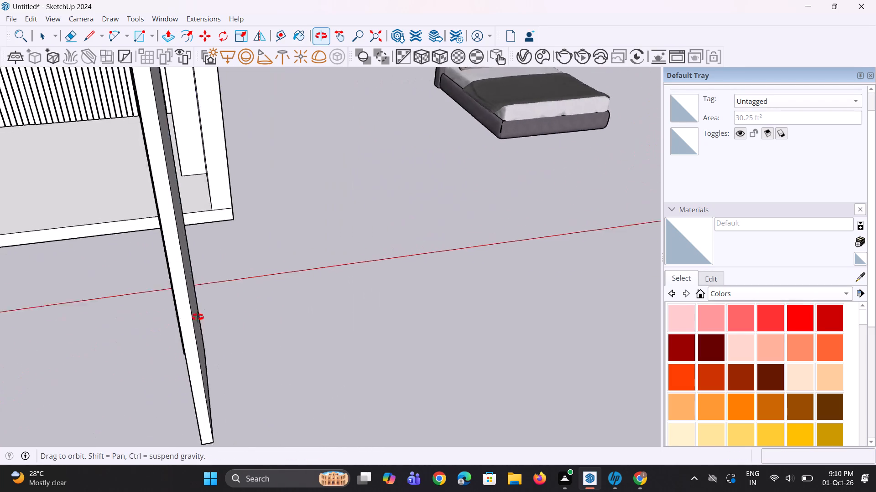
middle_click_drag(198, 317, 195, 315)
left_click(179, 323)
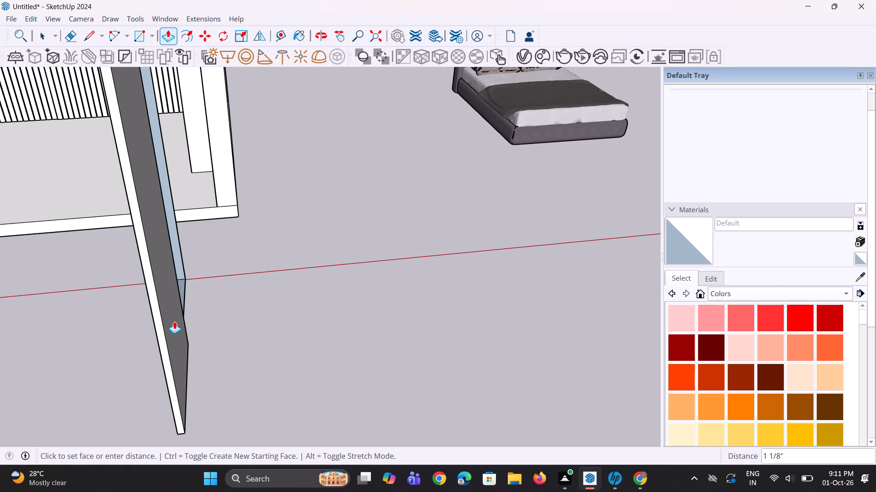
left_click(174, 321)
key("space")
key("space")
middle_click_drag(211, 328, 355, 334)
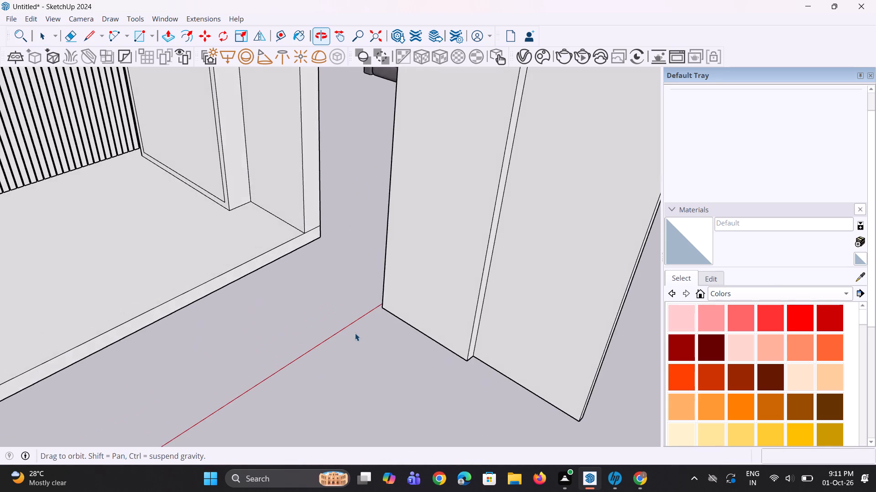
Copy the top front edges of both panel halves down about 4' 3 9/16" as a horizontal dividing line.
scroll(354, 330, "down", 10)
middle_click_drag(356, 328, 489, 270)
middle_click(489, 270)
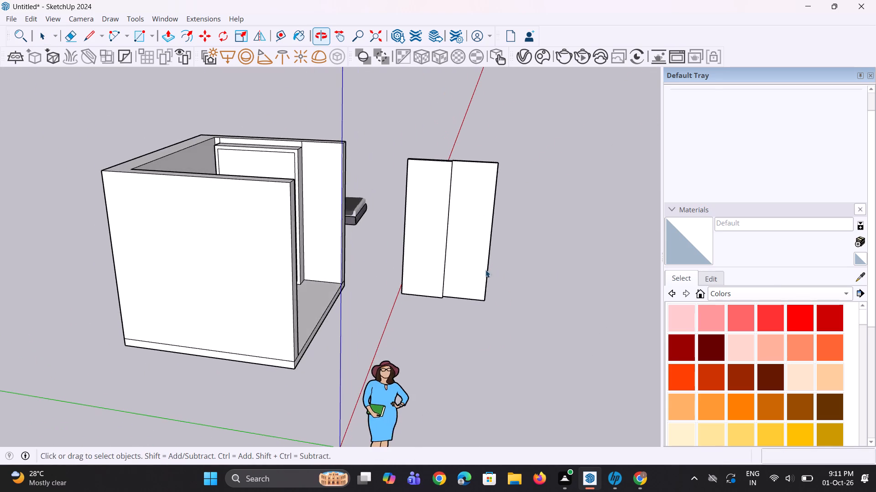
scroll(407, 266, "up", 5)
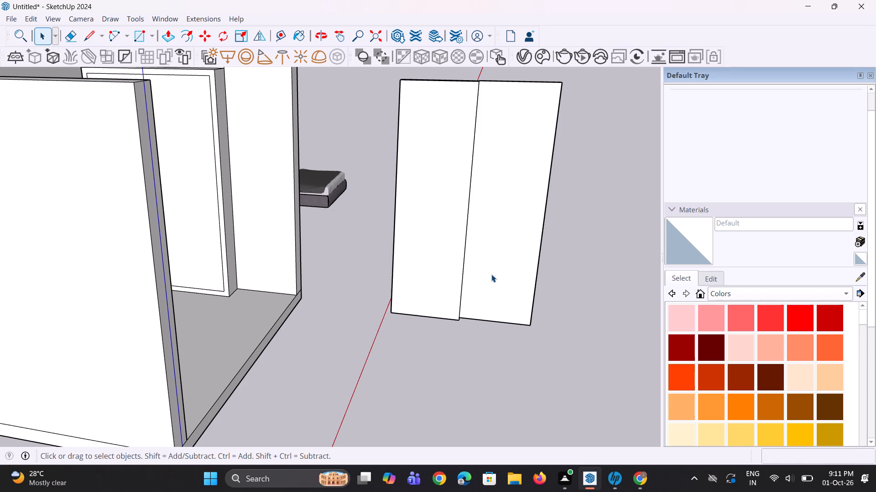
key("l")
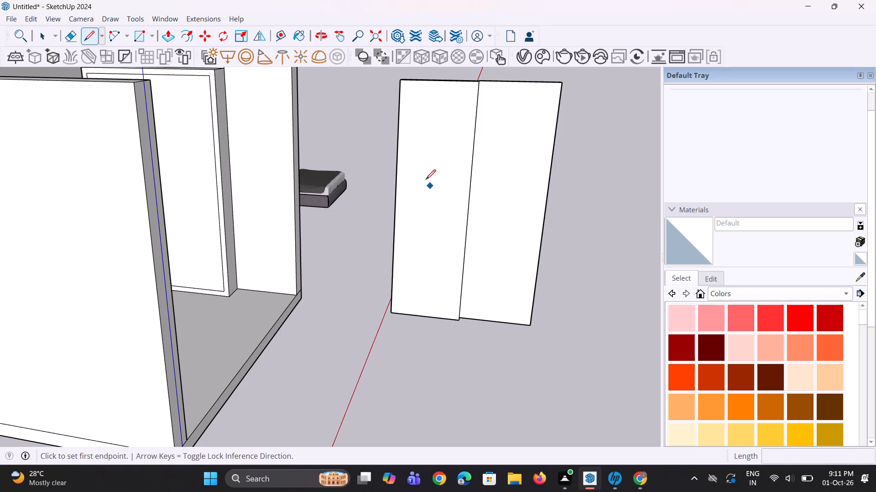
key("space")
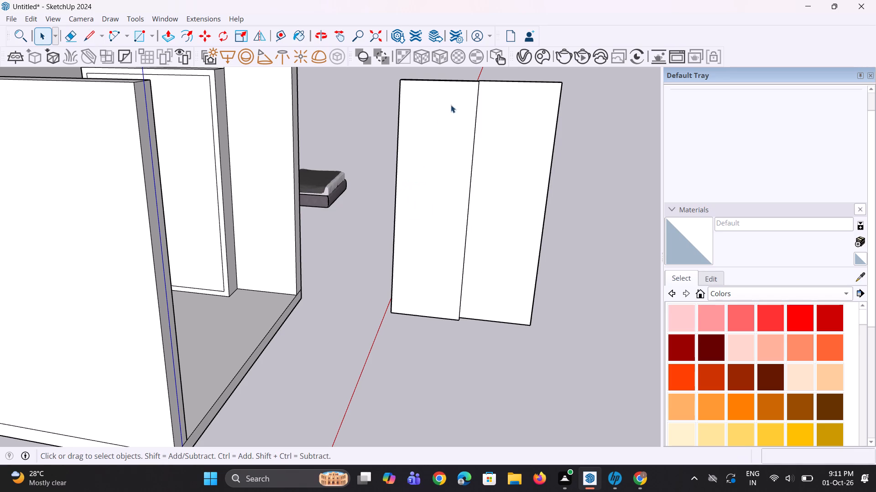
left_click(464, 83)
scroll(469, 83, "up", 2)
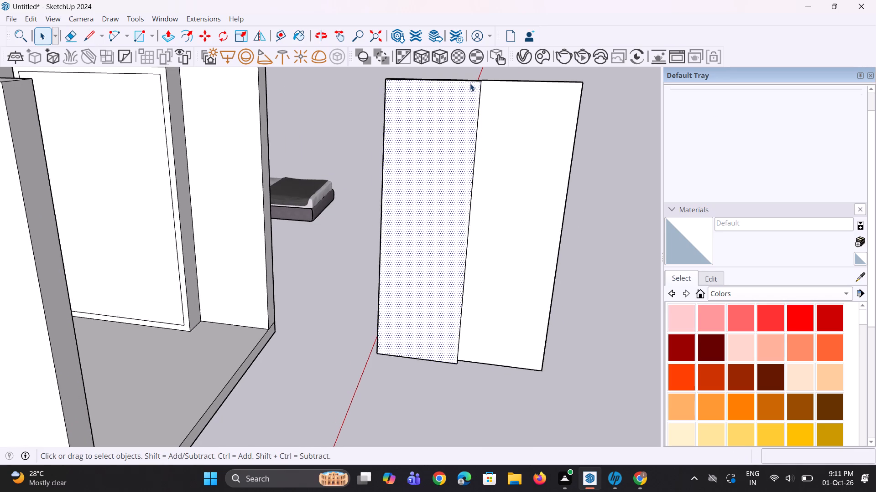
scroll(470, 83, "up", 1)
left_click(474, 82)
scroll(479, 84, "up", 2)
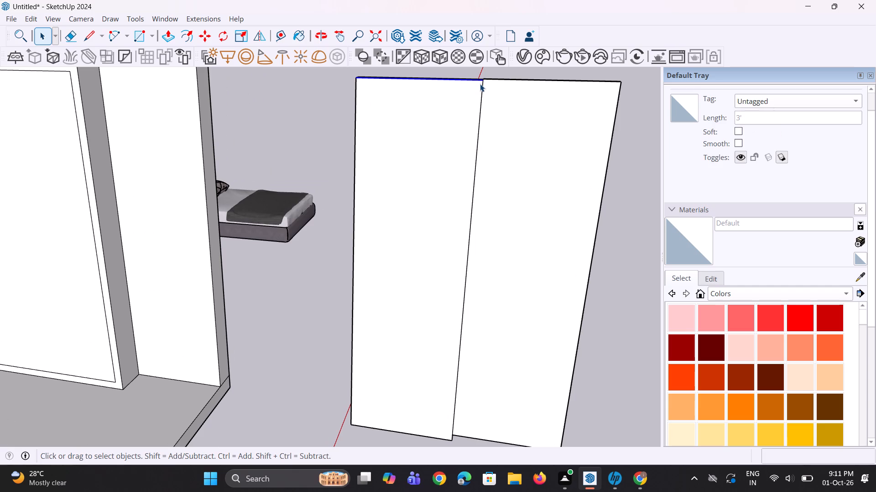
left_click(525, 81, "ctrl")
scroll(509, 123, "down", 1)
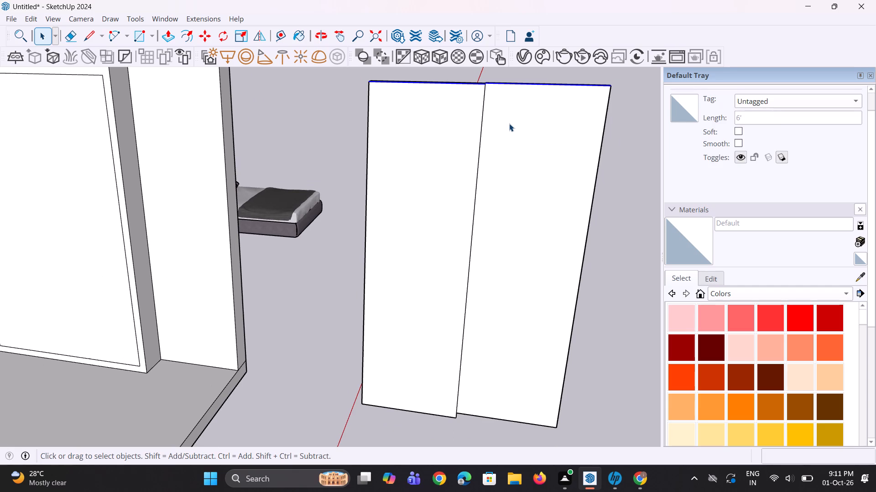
key("m")
left_click(485, 86)
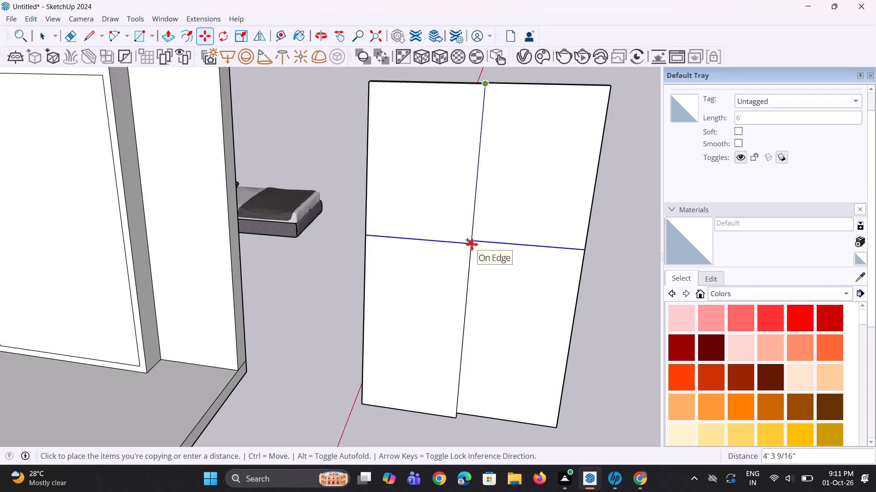
left_click(472, 244)
Copy the horizontal dividing lines on both panel halves down about 10 1/16" to form a middle band.
key("m")
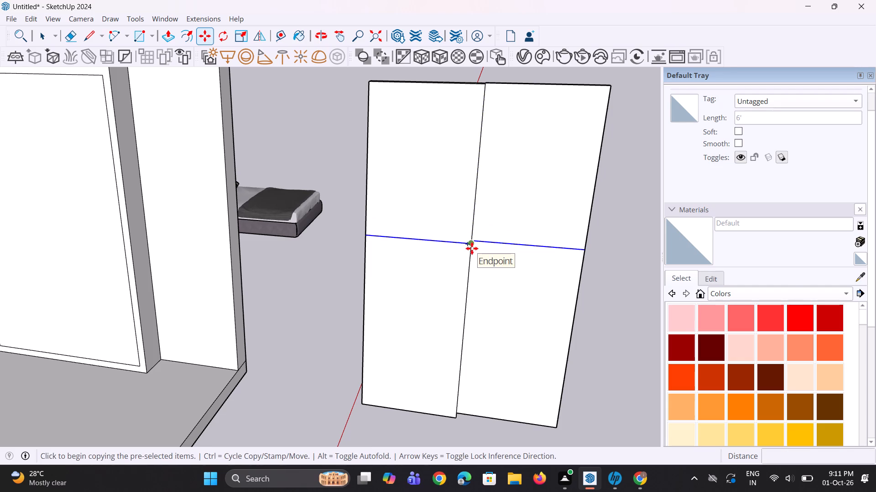
left_click(473, 248)
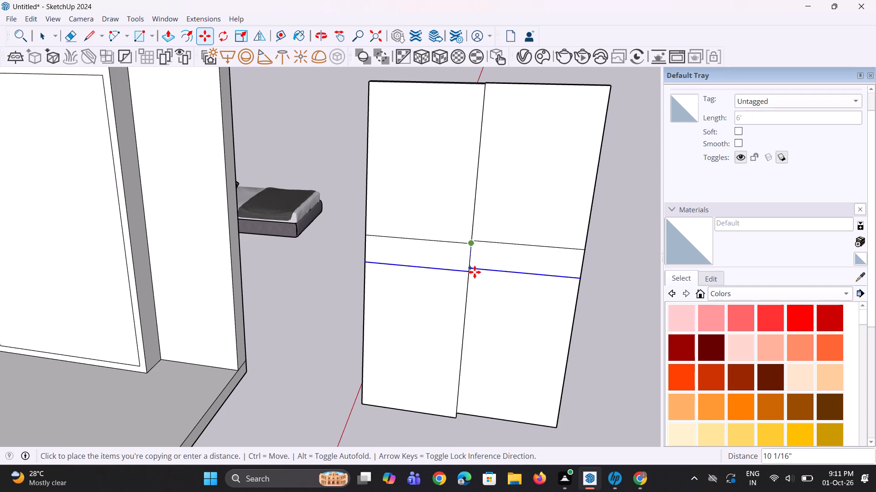
left_click(474, 272)
key("space")
key("space")
left_click(334, 288)
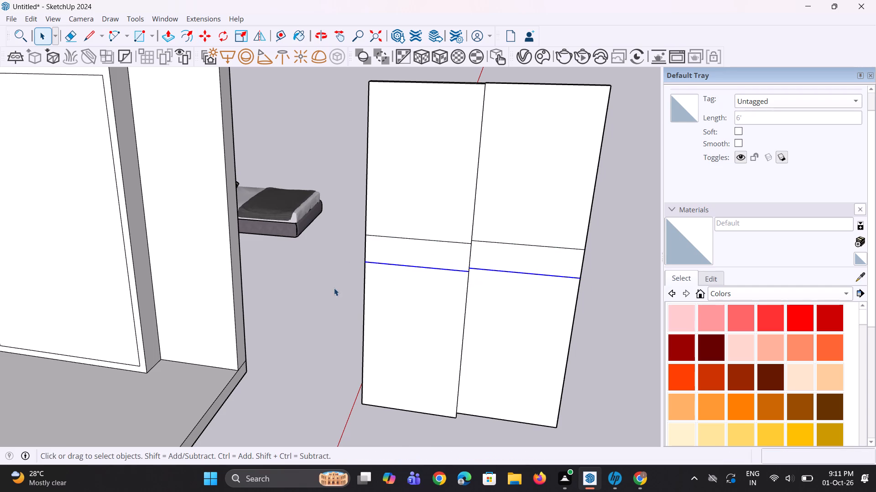
Move the lower dividing lines of the middle band on both panel halves up about 1 3/4".
scroll(391, 279, "down", 5)
middle_click_drag(423, 267, 418, 263)
middle_click(418, 263)
scroll(418, 251, "down", 4)
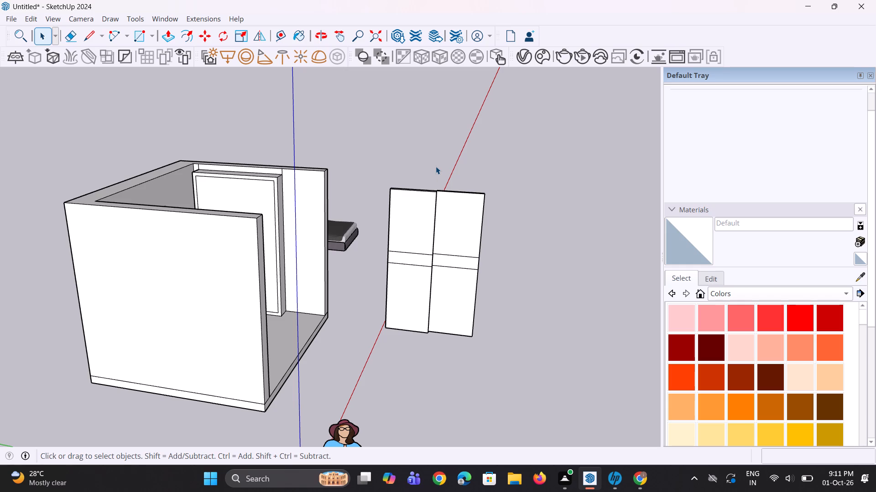
scroll(436, 166, "down", 1)
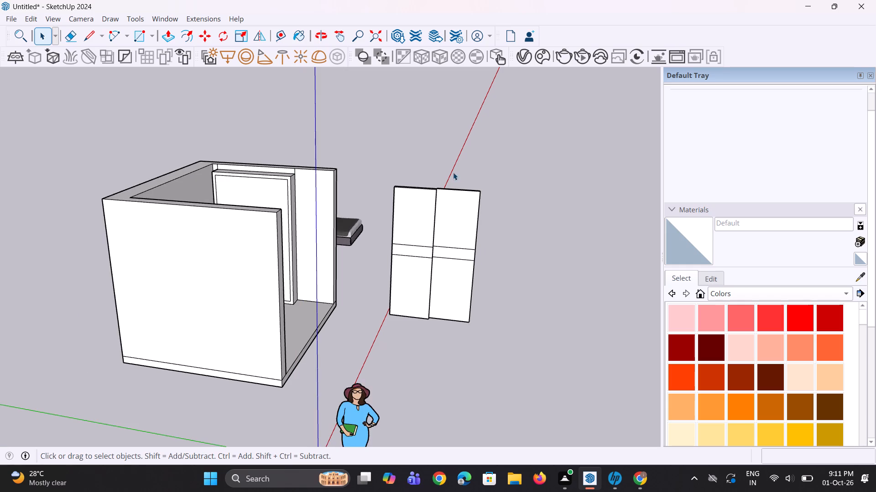
scroll(466, 157, "down", 4)
middle_click_drag(432, 220, 370, 215)
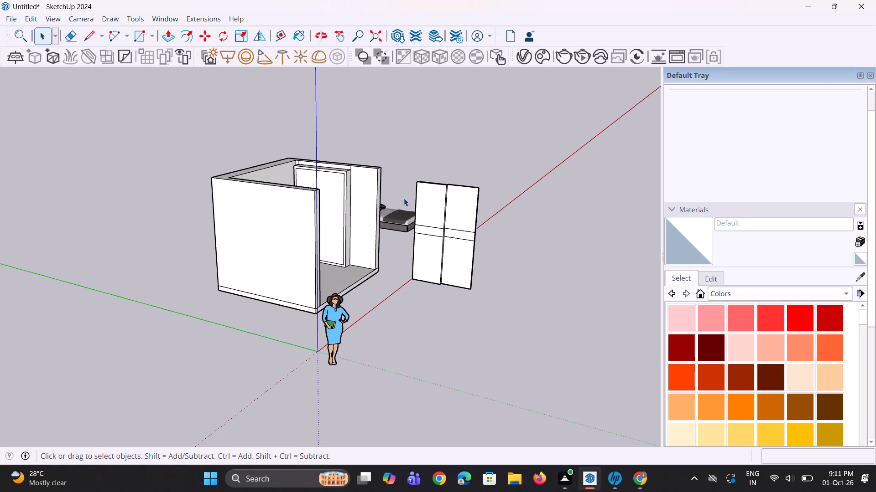
scroll(440, 242, "up", 8)
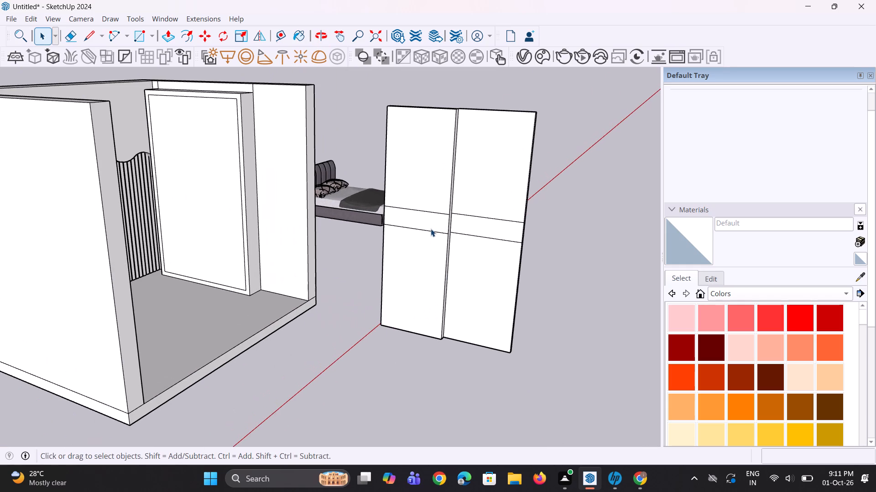
left_click(433, 232)
scroll(451, 240, "up", 2)
left_click(459, 232, "ctrl")
scroll(447, 238, "up", 2)
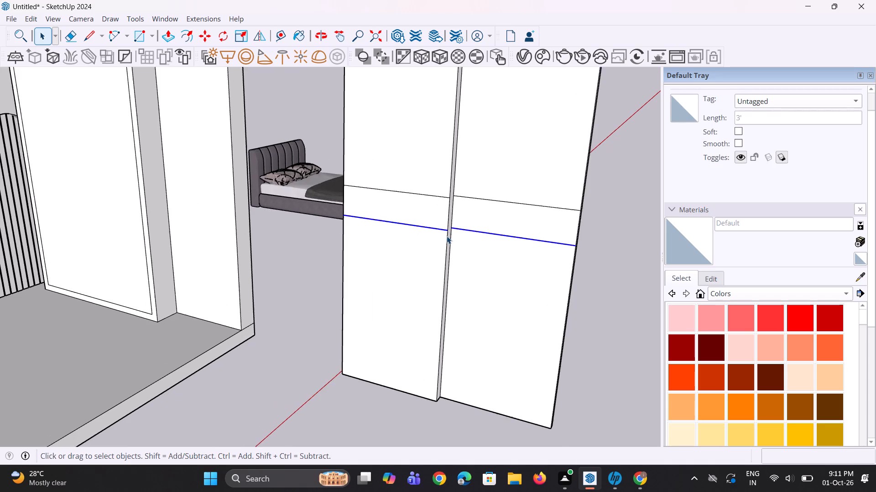
scroll(447, 236, "up", 2)
key("m")
scroll(448, 231, "up", 2)
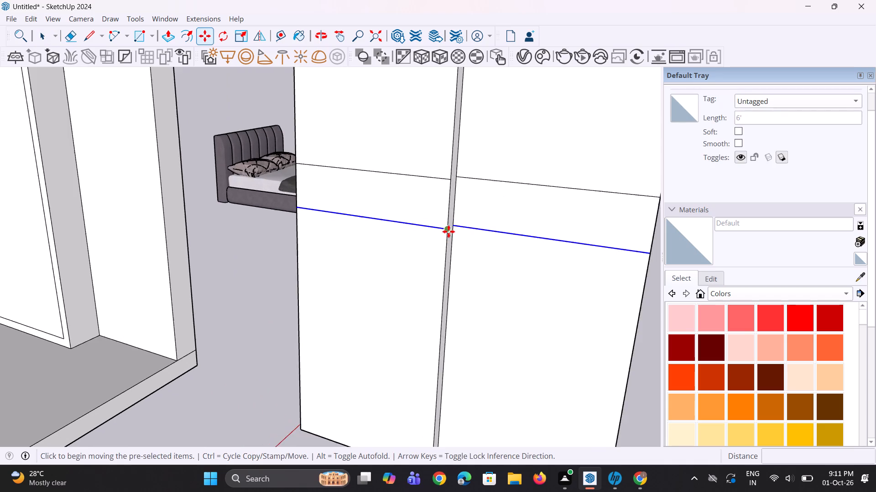
scroll(448, 231, "up", 4)
left_click(459, 227)
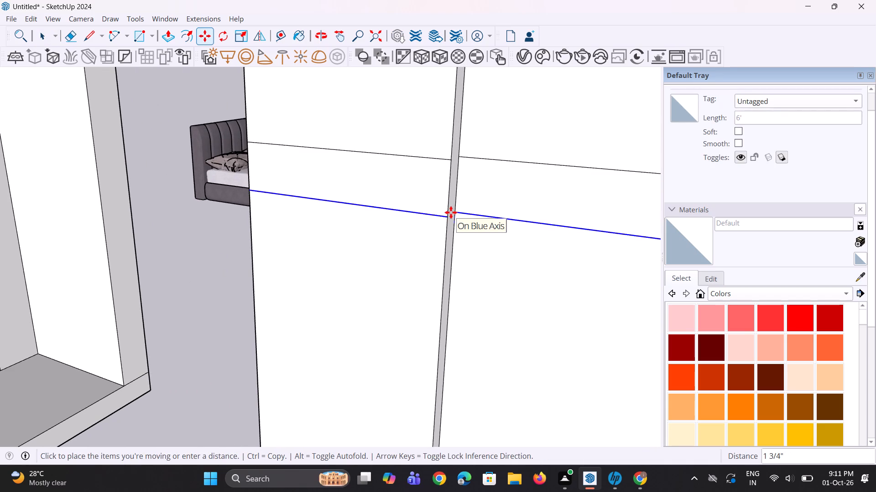
left_click(451, 214)
key("space")
key("space")
scroll(391, 279, "down", 9)
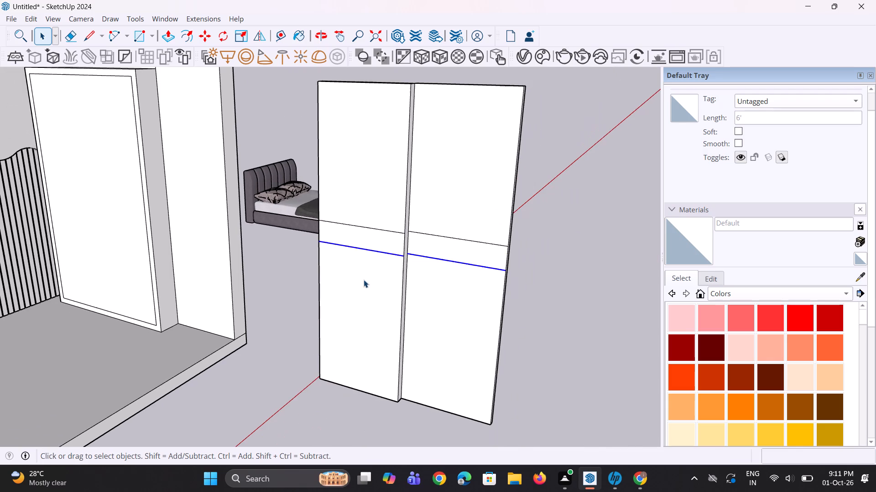
left_click(541, 279)
Make the complete two-part panel copy, including its middle band, into a group.
middle_click_drag(453, 306, 464, 307)
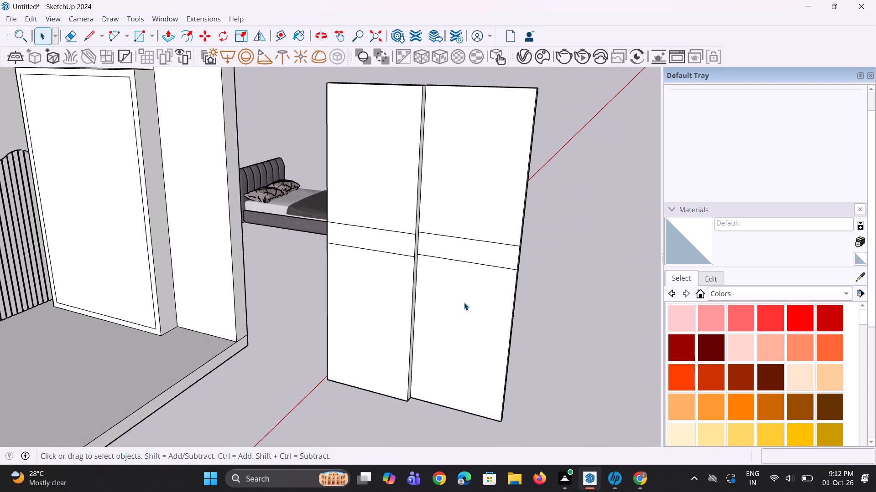
scroll(464, 302, "down", 3)
middle_click_drag(466, 302, 544, 322)
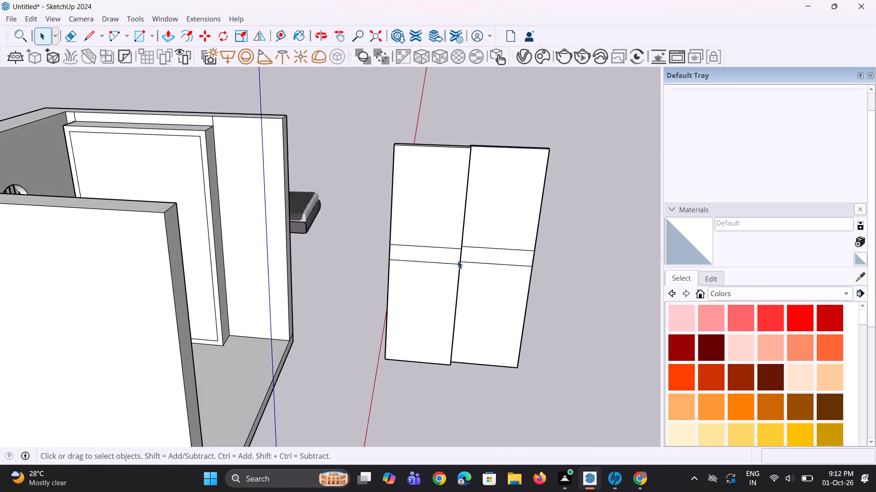
left_click_drag(375, 108, 570, 411)
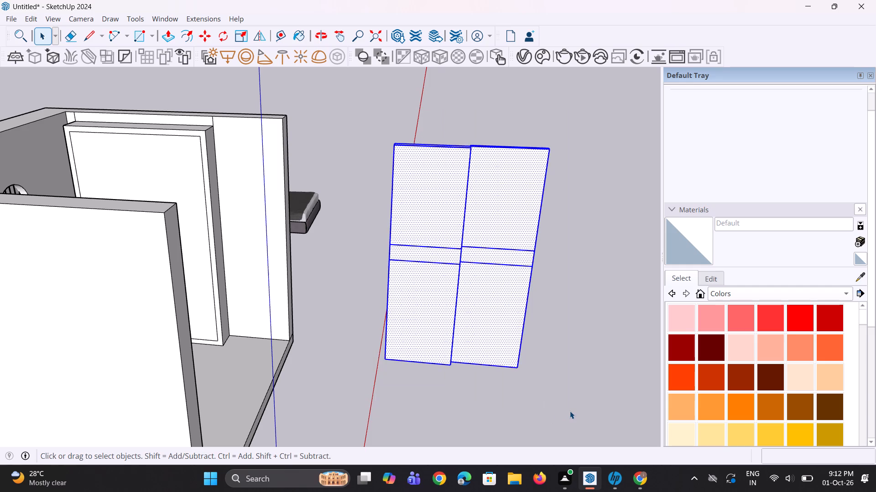
right_click(471, 323)
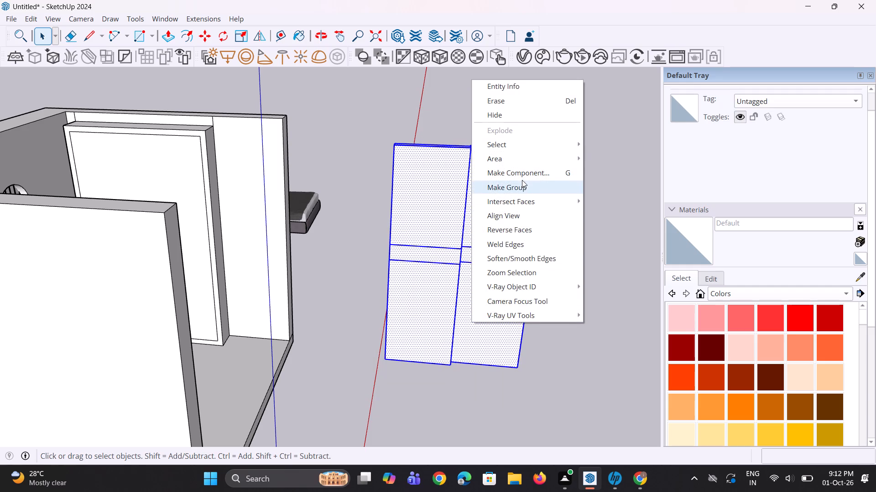
left_click(521, 186)
Move the grouped two-part front about 14' 2 5/8" along the green axis into the built-in unit's frame.
scroll(402, 403, "down", 1)
scroll(389, 380, "up", 3)
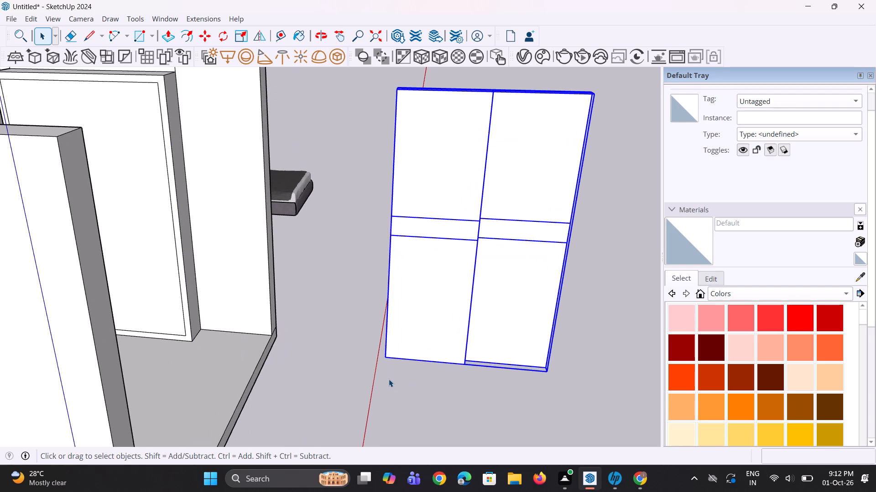
key("m")
left_click(384, 357)
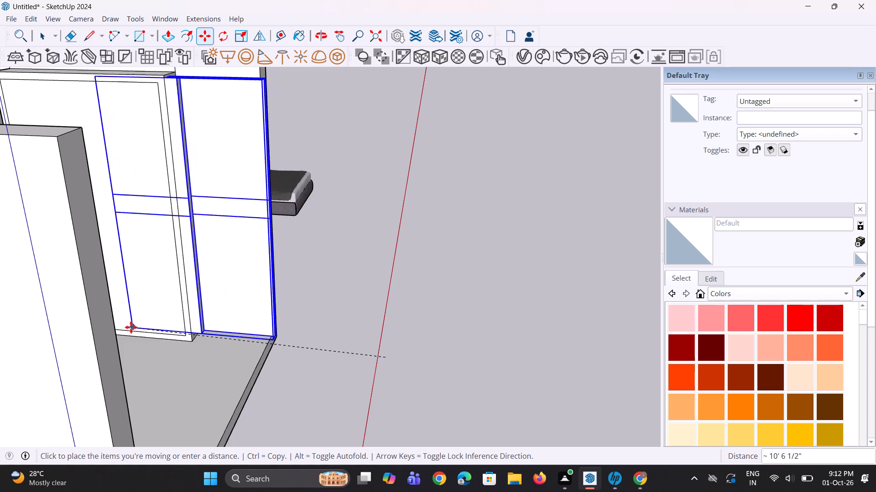
scroll(160, 343, "down", 6)
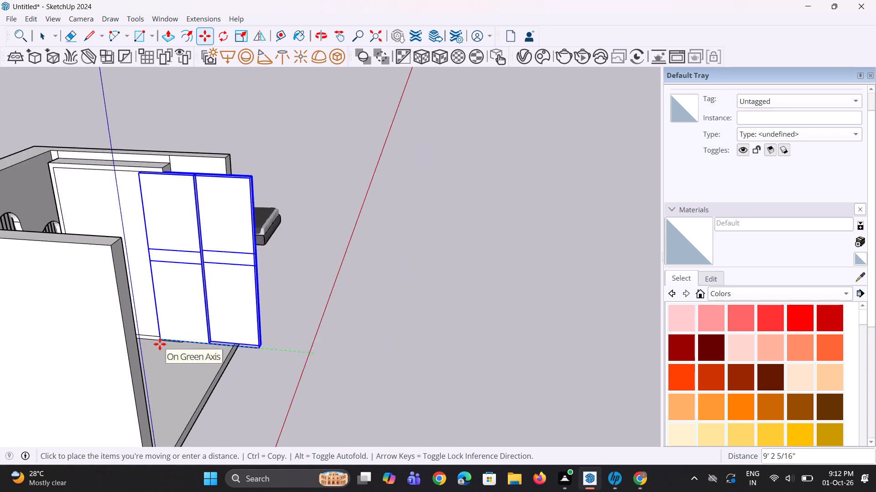
scroll(160, 344, "down", 2)
middle_click_drag(167, 353, 255, 446)
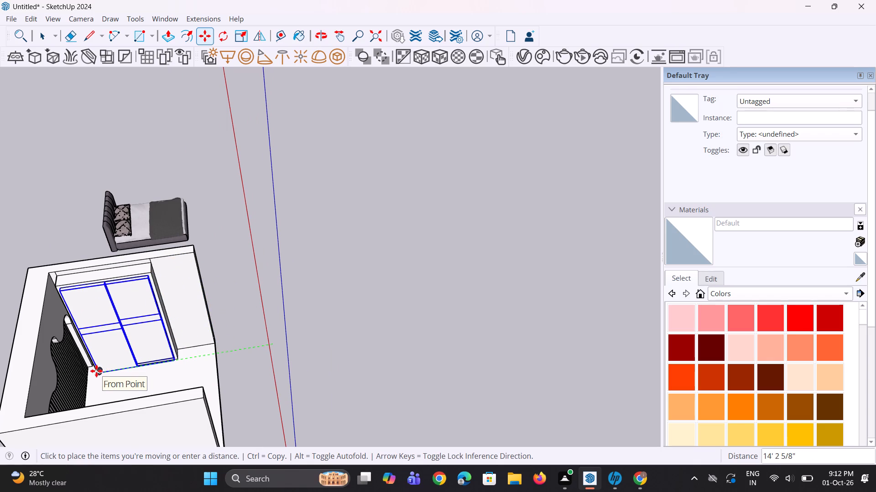
left_click(96, 371)
middle_click_drag(245, 391, 135, 355)
scroll(214, 319, "up", 9)
middle_click_drag(202, 306, 173, 284)
scroll(167, 328, "up", 3)
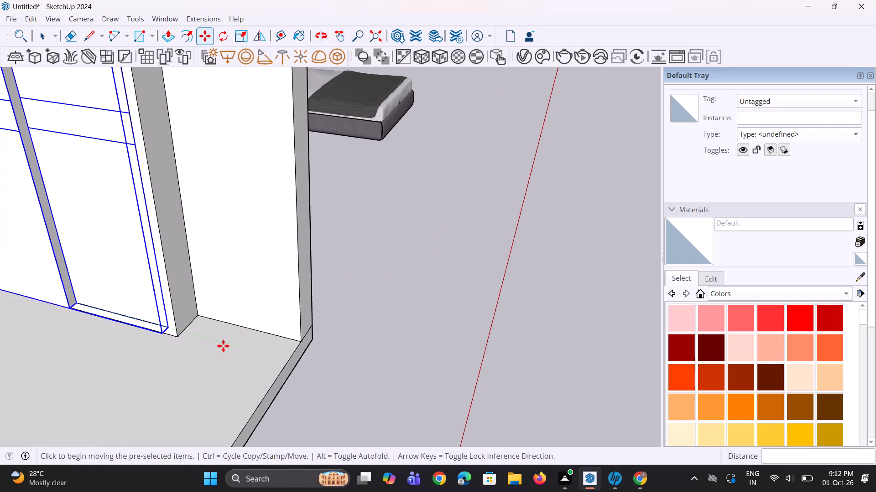
key("space")
Pull the front border face of the built-in unit's frame out about 4 3/8".
left_click(173, 323)
middle_click_drag(184, 342, 216, 336)
scroll(216, 336, "down", 5)
middle_click_drag(219, 336, 212, 307)
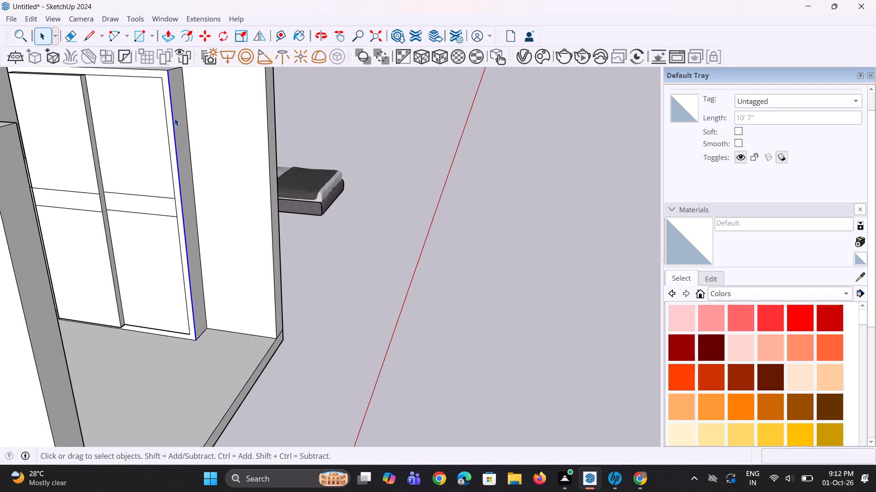
scroll(174, 118, "up", 1)
scroll(178, 126, "down", 8)
scroll(136, 88, "up", 5)
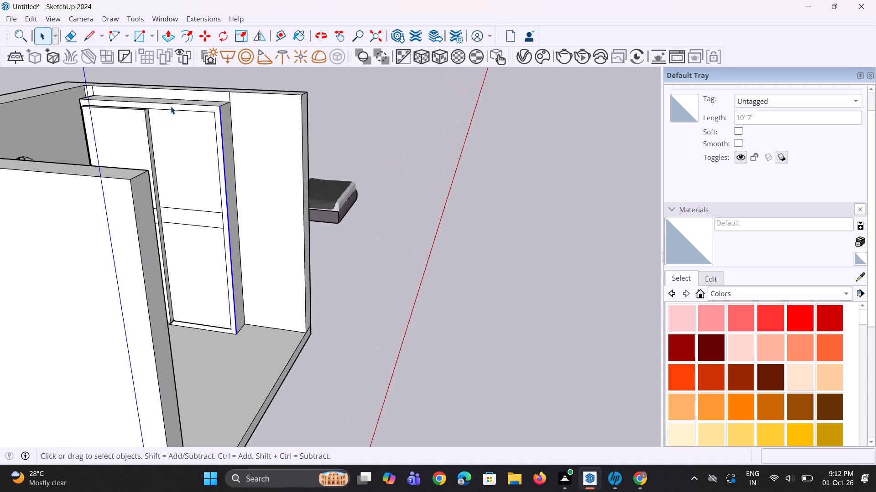
left_click(171, 106)
scroll(172, 106, "up", 5)
key("p")
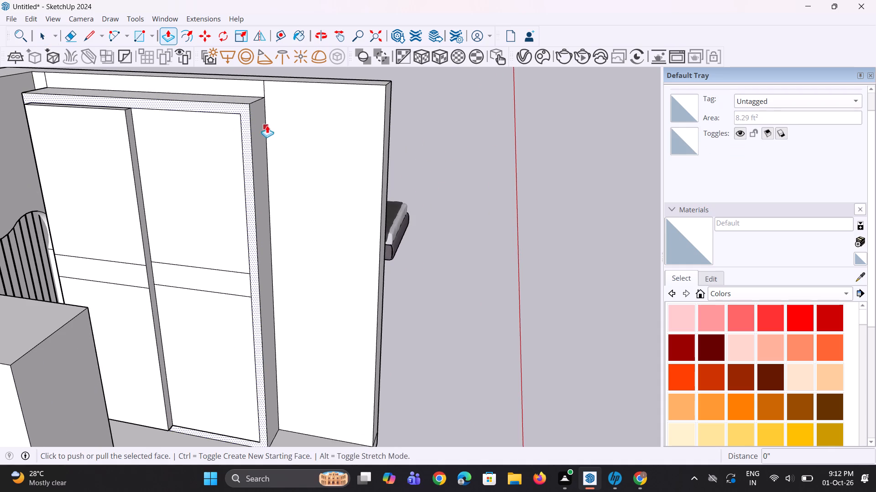
left_click(239, 108)
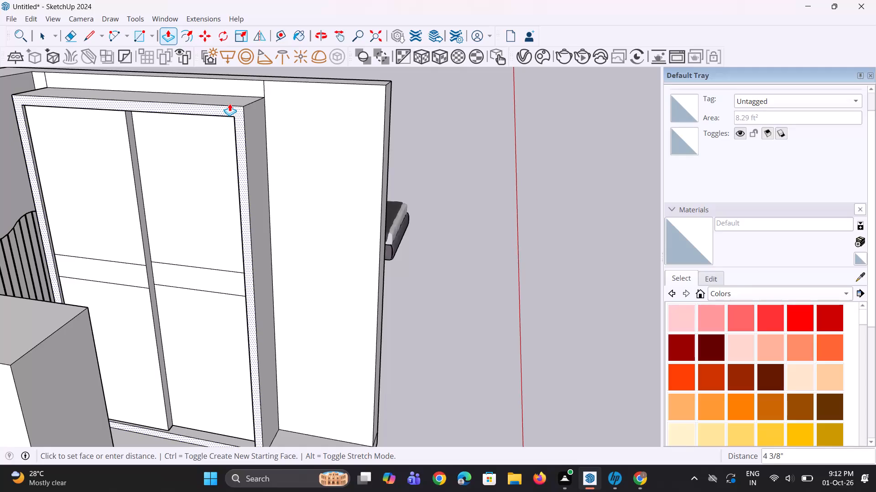
left_click(229, 103)
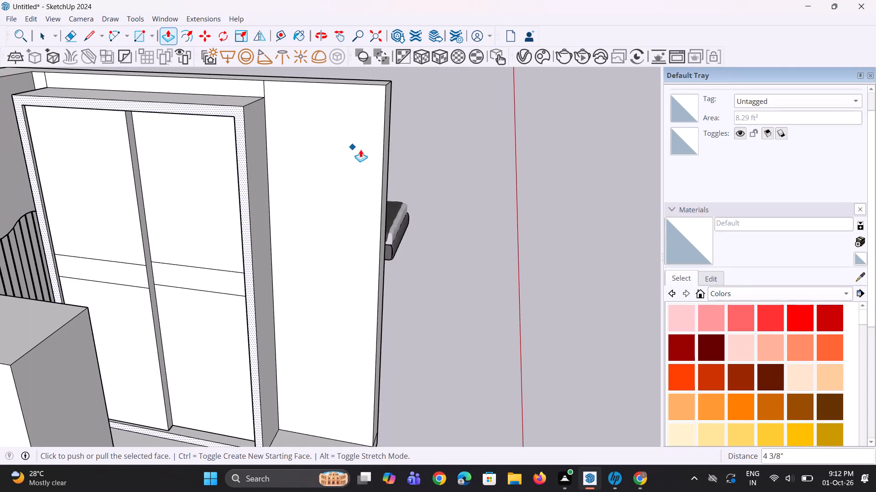
key("space")
key("space")
left_click(459, 200)
Explode the group of the two-part sliding front inside the built-in unit.
middle_click_drag(202, 225, 235, 228)
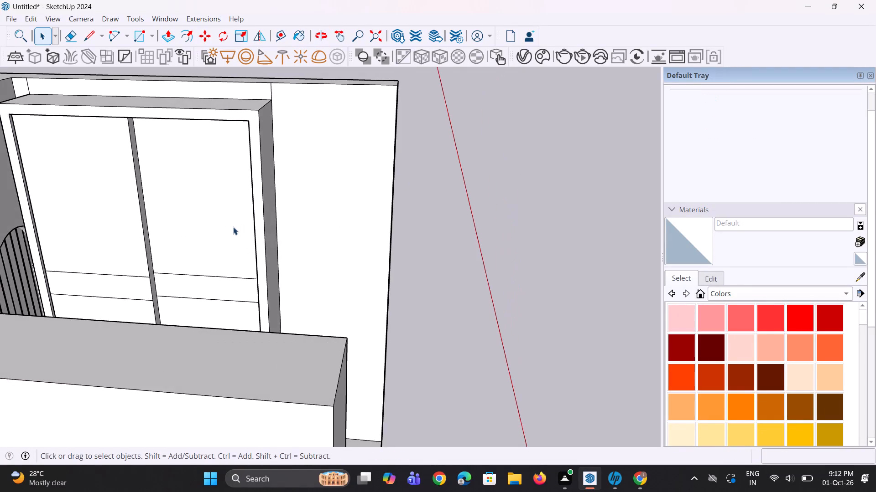
scroll(233, 227, "down", 5)
middle_click_drag(221, 224, 145, 243)
right_click(209, 226)
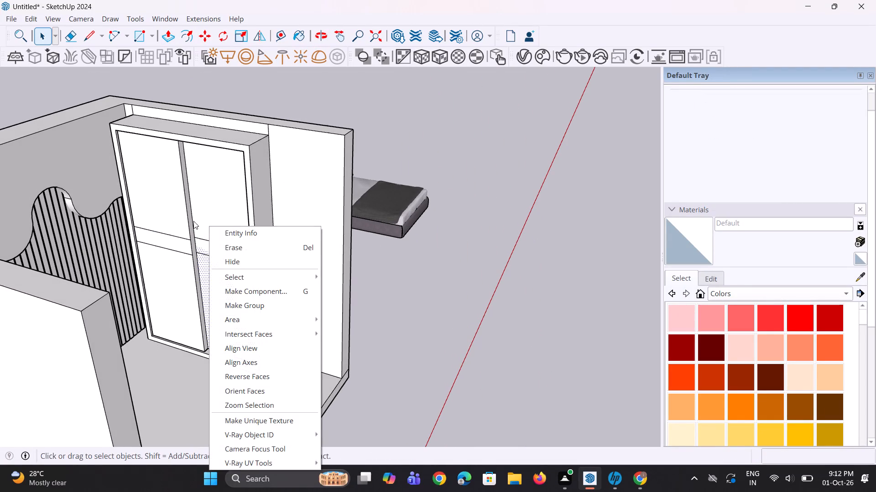
left_click(193, 219)
right_click(193, 218)
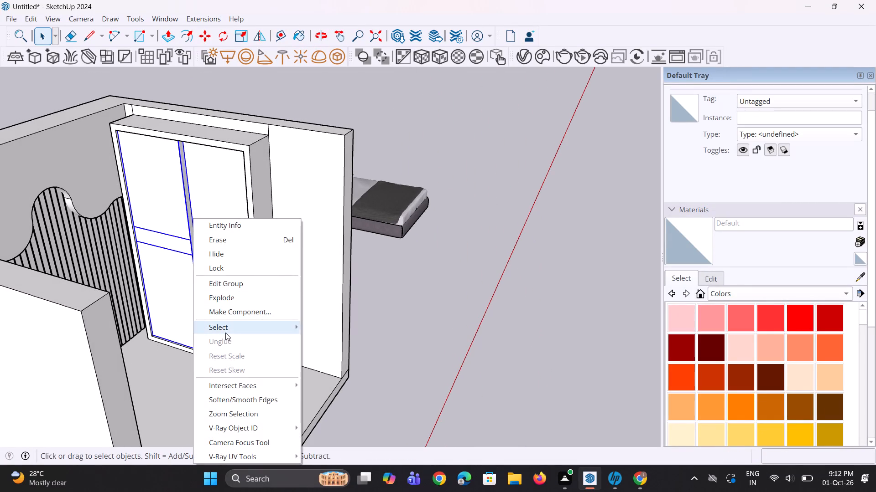
left_click(229, 303)
scroll(182, 239, "up", 3)
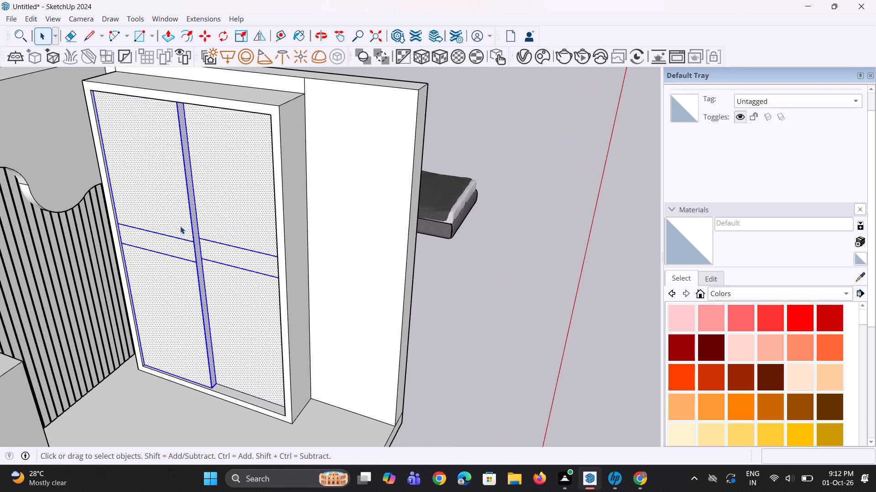
key("space")
key("space")
left_click(467, 333)
Push the upper, lower and middle-band faces of the sliding half nearer the slatted wall in about 3/4".
scroll(229, 256, "up", 3)
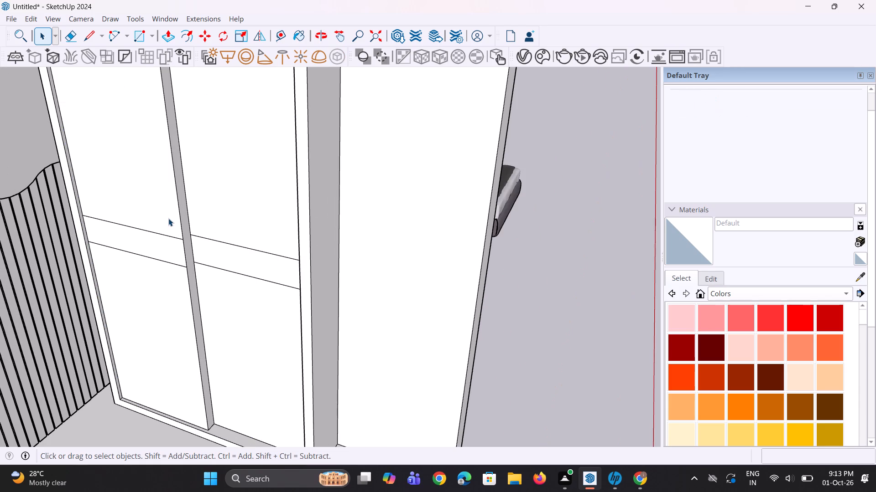
key("p")
left_click(166, 202)
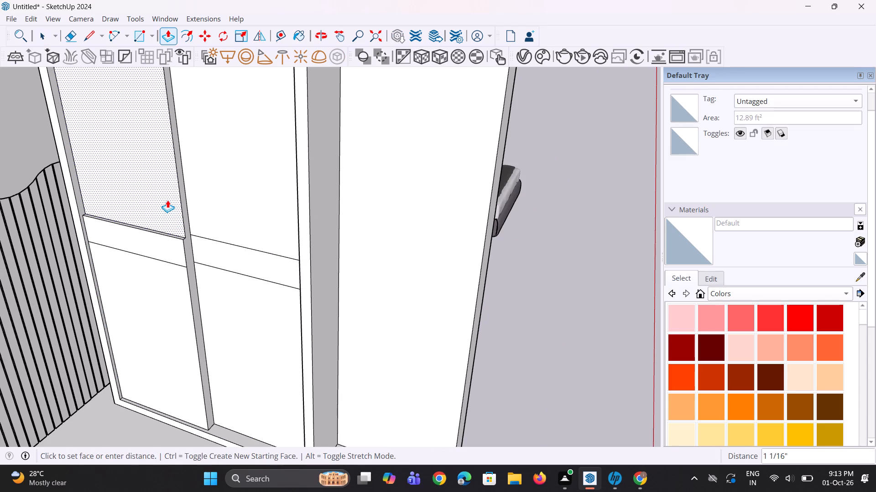
left_click(167, 200)
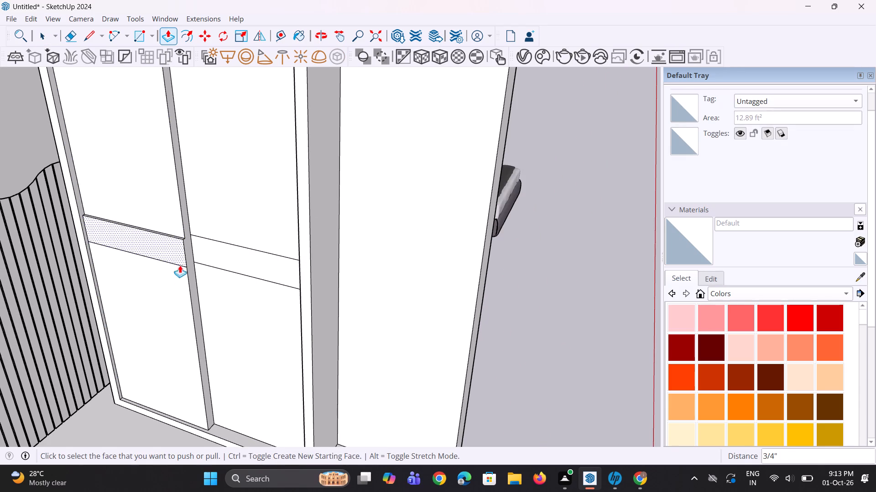
left_click(178, 290)
left_click(172, 211)
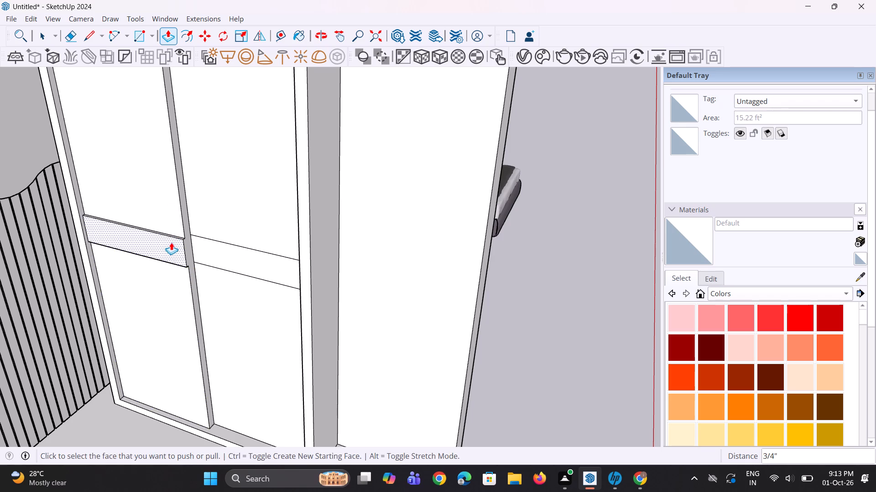
left_click(171, 250)
left_click(171, 211)
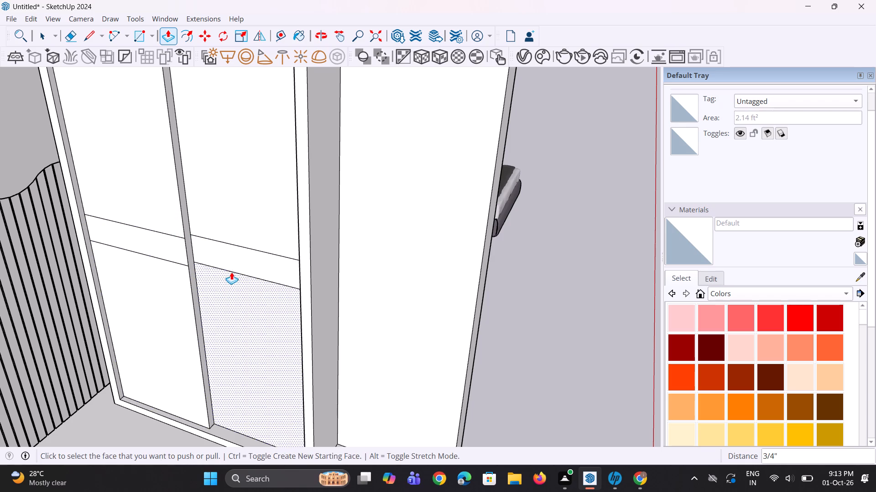
key("space")
key("space")
scroll(192, 304, "down", 5)
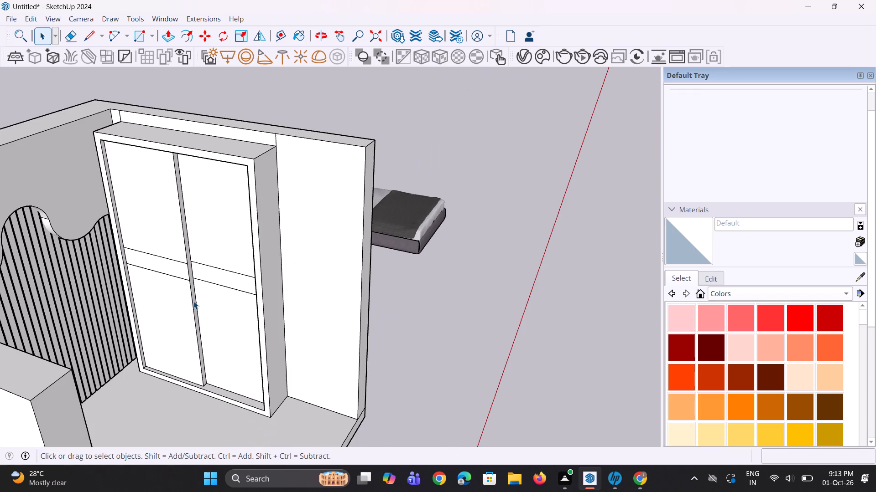
left_click(472, 298)
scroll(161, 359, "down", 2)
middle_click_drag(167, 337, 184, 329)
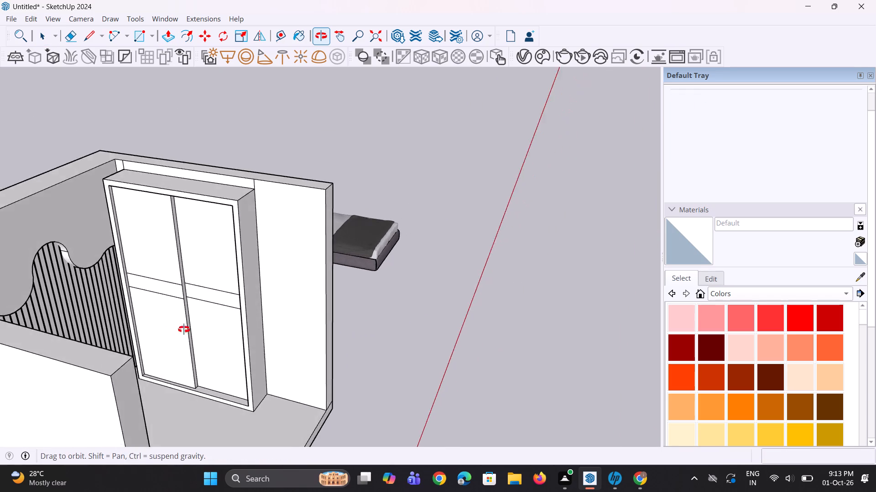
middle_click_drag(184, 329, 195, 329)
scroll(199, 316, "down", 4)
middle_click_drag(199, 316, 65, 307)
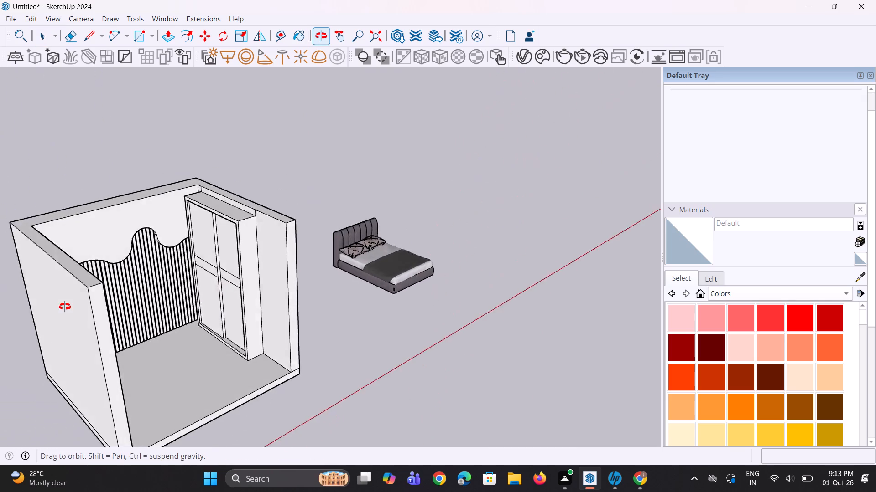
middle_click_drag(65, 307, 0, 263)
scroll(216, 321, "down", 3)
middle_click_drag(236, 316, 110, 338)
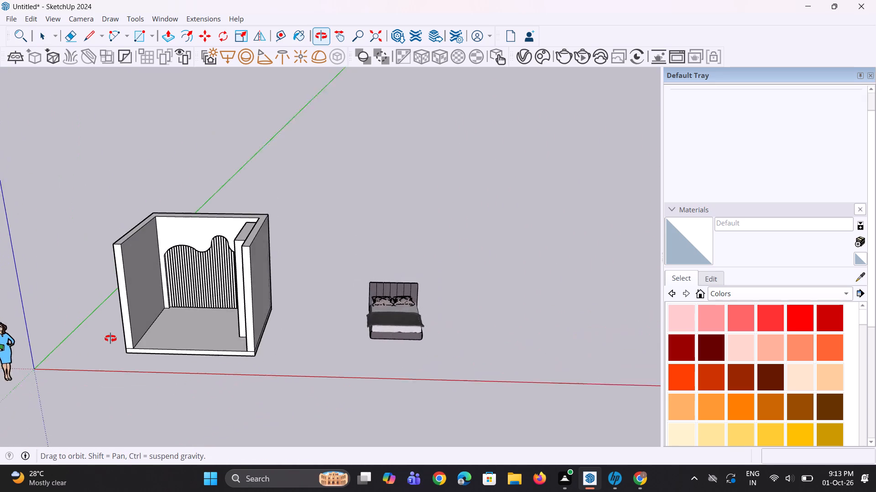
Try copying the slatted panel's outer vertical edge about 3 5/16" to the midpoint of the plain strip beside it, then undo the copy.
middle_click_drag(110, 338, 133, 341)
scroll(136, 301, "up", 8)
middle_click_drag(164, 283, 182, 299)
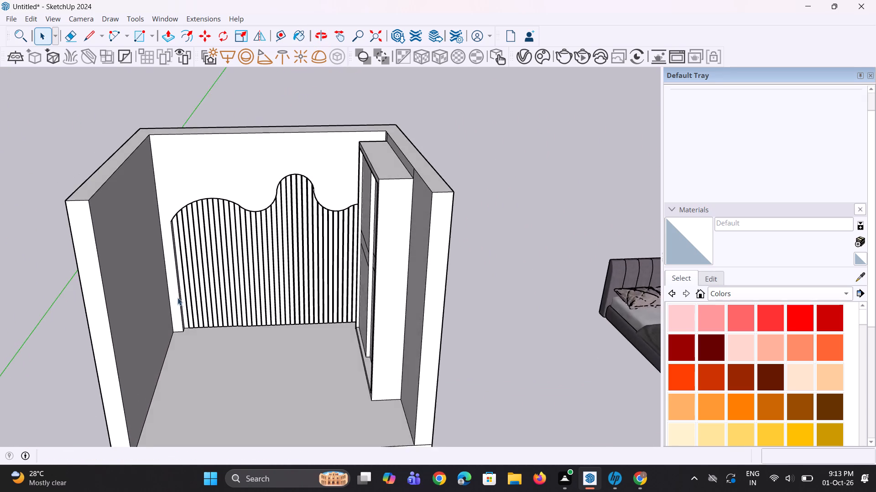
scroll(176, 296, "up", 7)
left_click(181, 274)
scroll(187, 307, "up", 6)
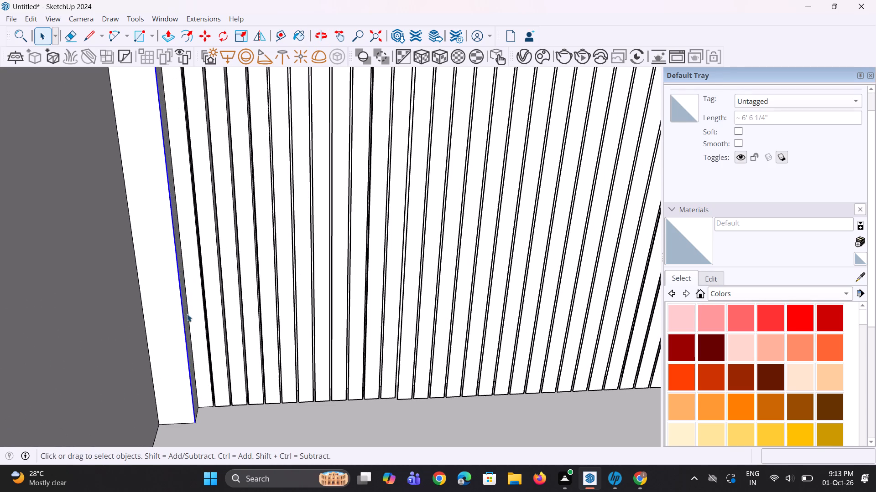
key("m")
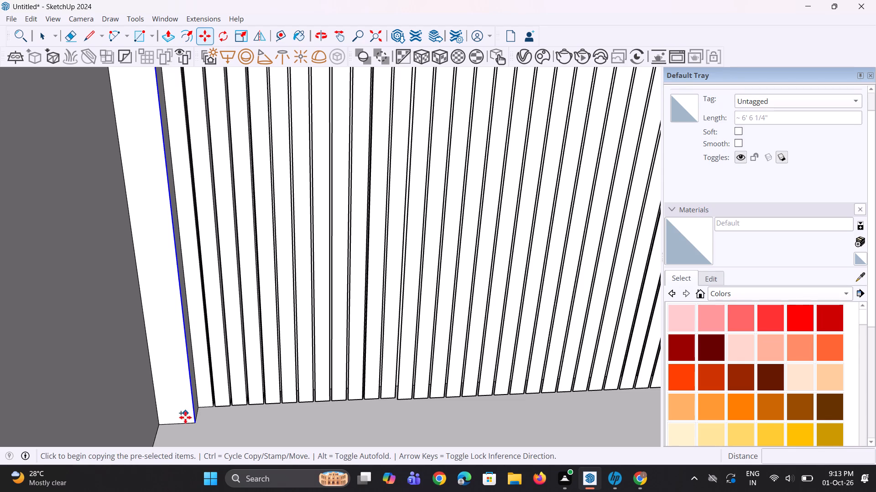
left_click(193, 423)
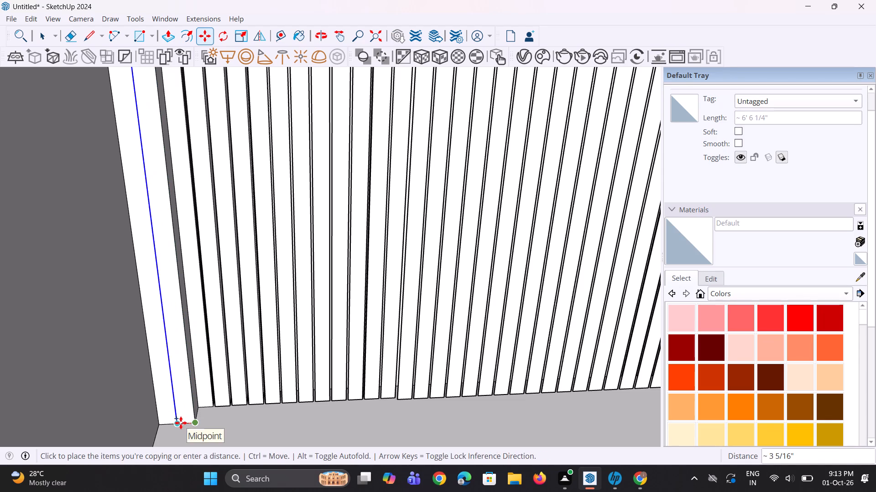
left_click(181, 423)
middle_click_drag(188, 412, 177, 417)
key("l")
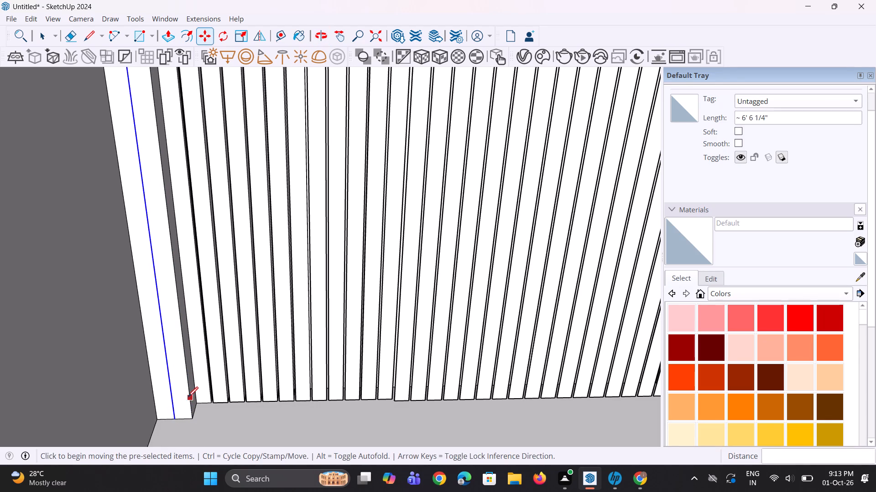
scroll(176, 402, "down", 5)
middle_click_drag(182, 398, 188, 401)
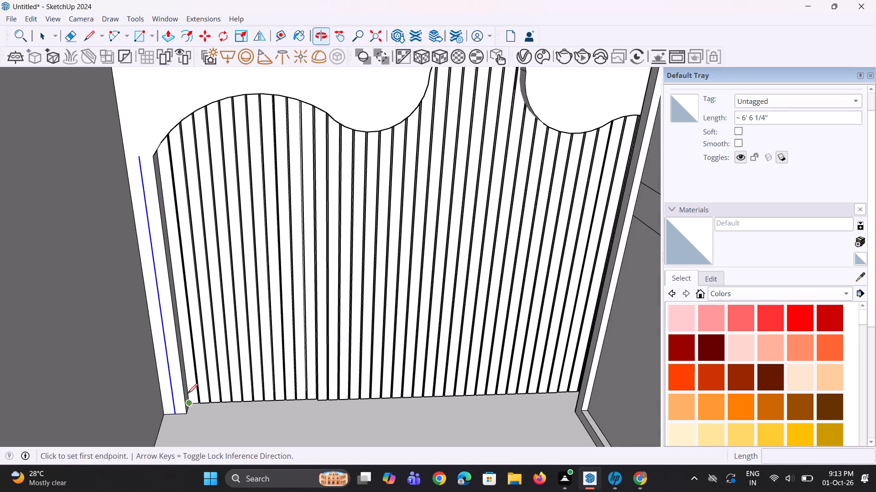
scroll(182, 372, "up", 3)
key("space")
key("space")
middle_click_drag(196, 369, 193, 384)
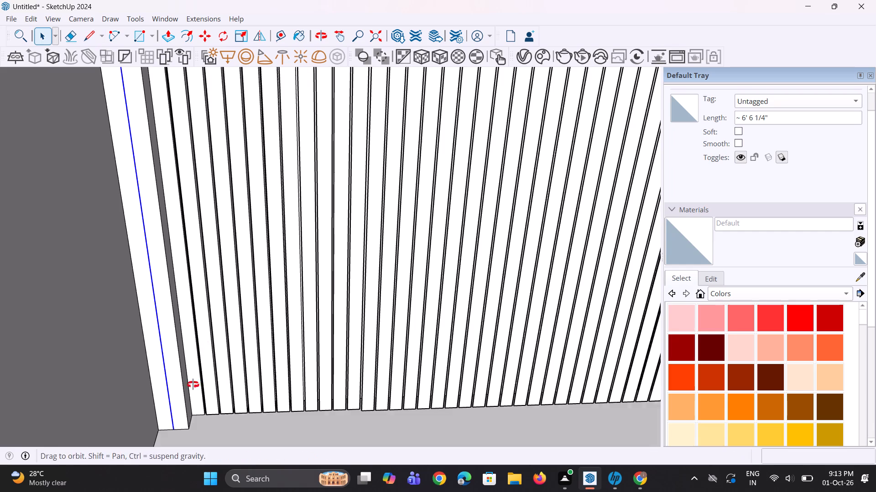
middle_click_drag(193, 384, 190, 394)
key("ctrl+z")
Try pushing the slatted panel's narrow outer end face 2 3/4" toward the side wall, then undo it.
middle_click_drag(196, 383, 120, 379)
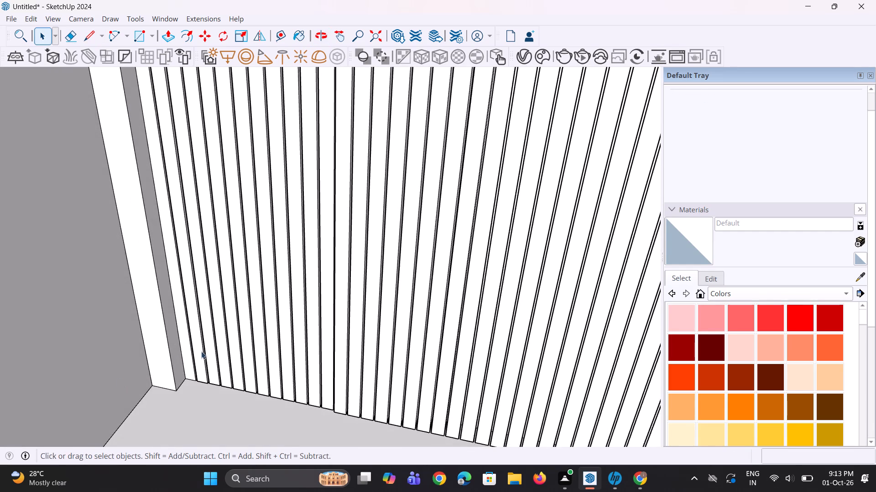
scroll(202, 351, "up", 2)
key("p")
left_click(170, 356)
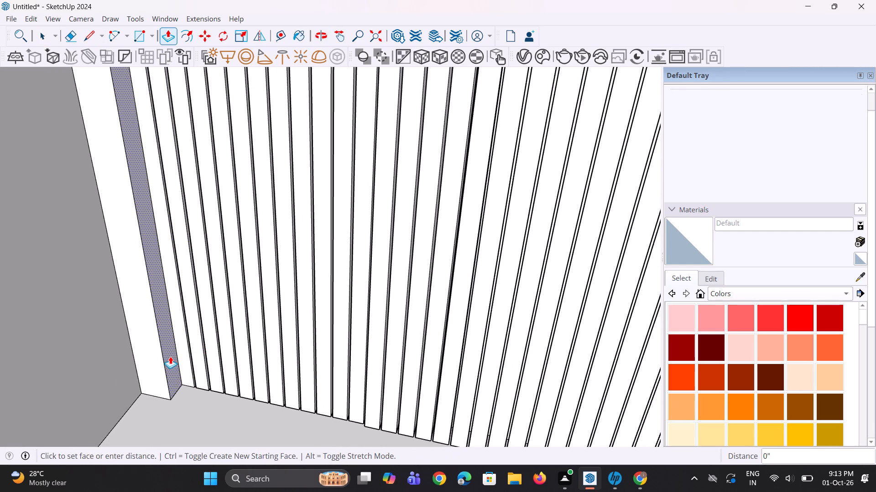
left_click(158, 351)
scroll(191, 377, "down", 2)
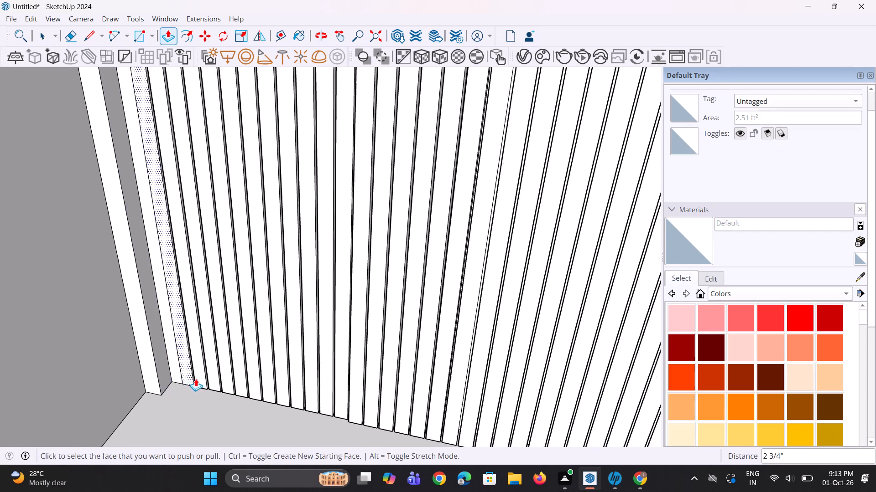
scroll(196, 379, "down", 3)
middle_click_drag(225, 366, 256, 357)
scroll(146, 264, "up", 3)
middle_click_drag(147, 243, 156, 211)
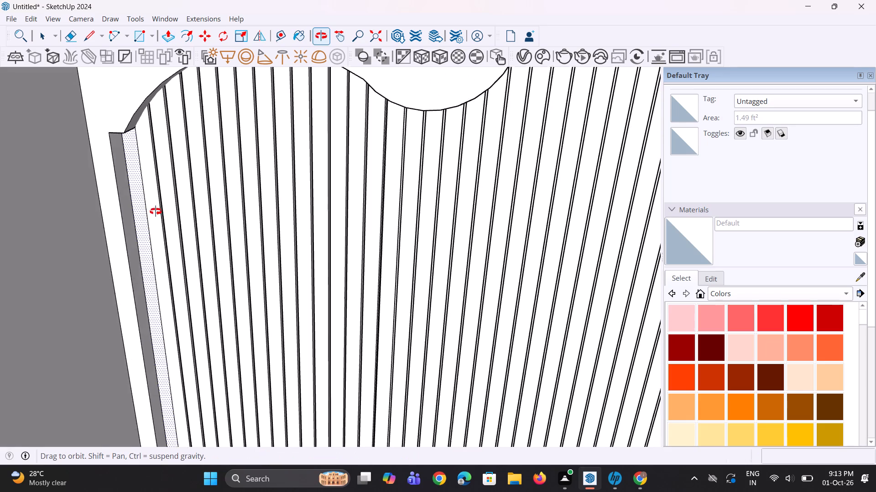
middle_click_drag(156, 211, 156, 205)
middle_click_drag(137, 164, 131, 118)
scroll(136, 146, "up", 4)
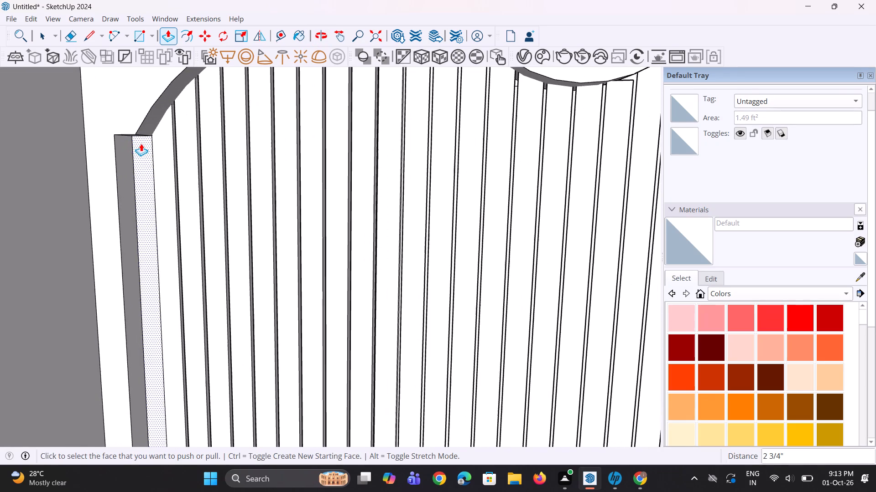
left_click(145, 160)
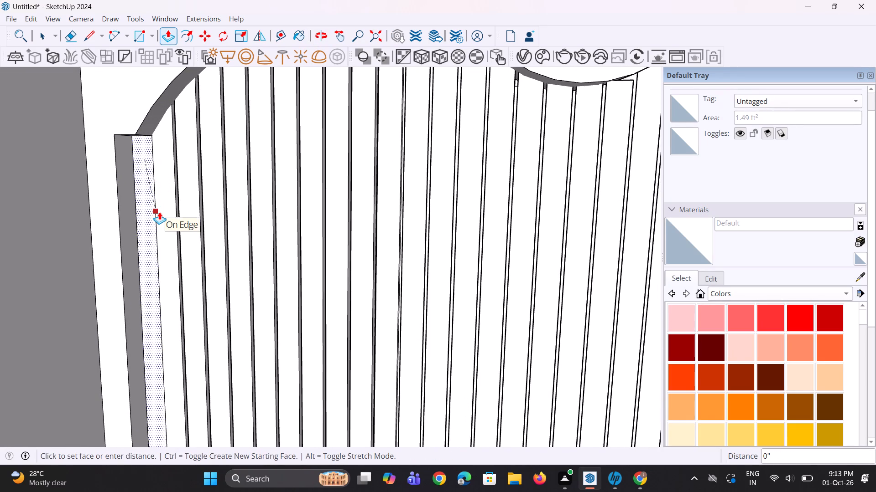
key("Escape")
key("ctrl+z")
Examine the slatted panel's outer end and the plain wall strip between it and the side wall.
scroll(158, 241, "down", 5)
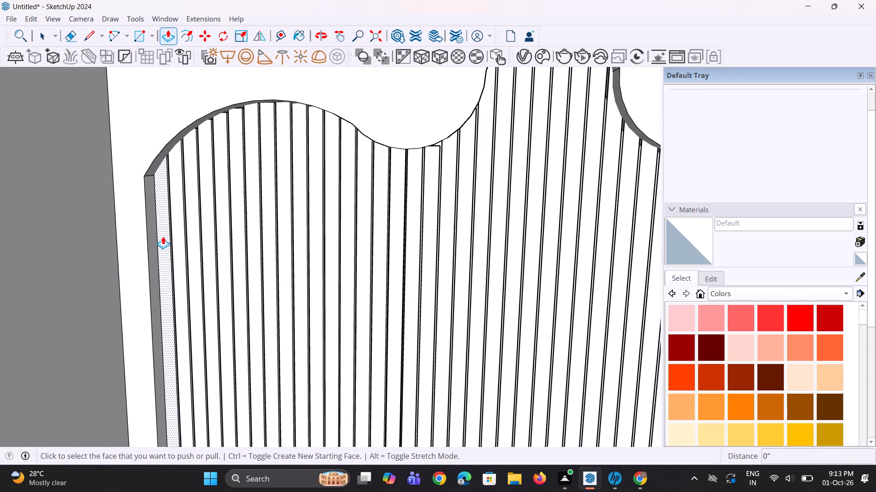
middle_click_drag(163, 236, 208, 272)
scroll(217, 250, "down", 7)
middle_click_drag(215, 243, 230, 249)
scroll(170, 252, "up", 4)
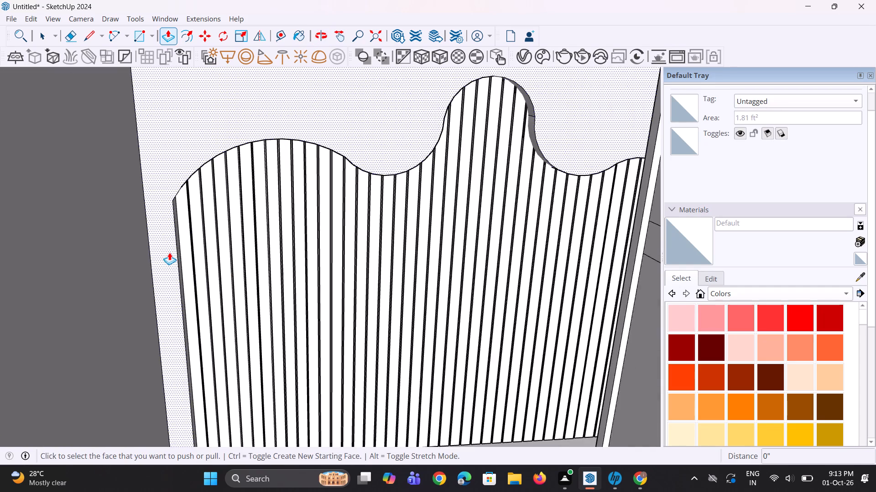
scroll(185, 244, "down", 9)
scroll(275, 240, "up", 3)
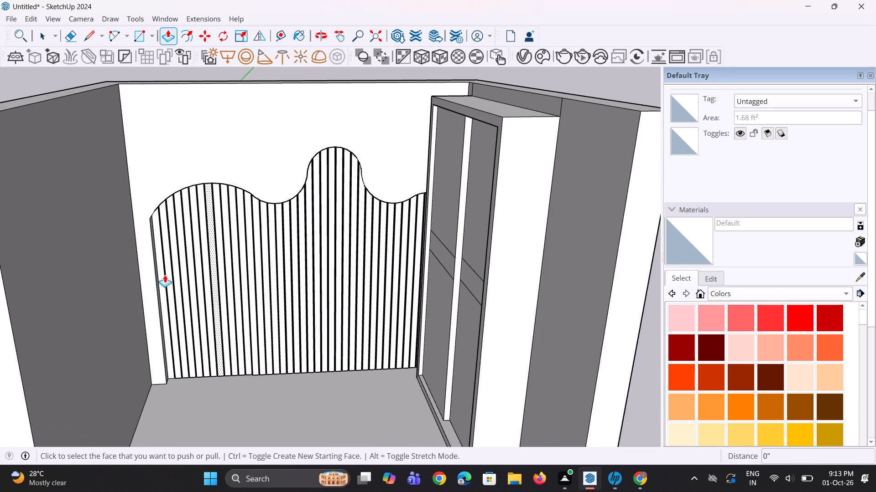
scroll(141, 266, "up", 2)
scroll(149, 212, "up", 5)
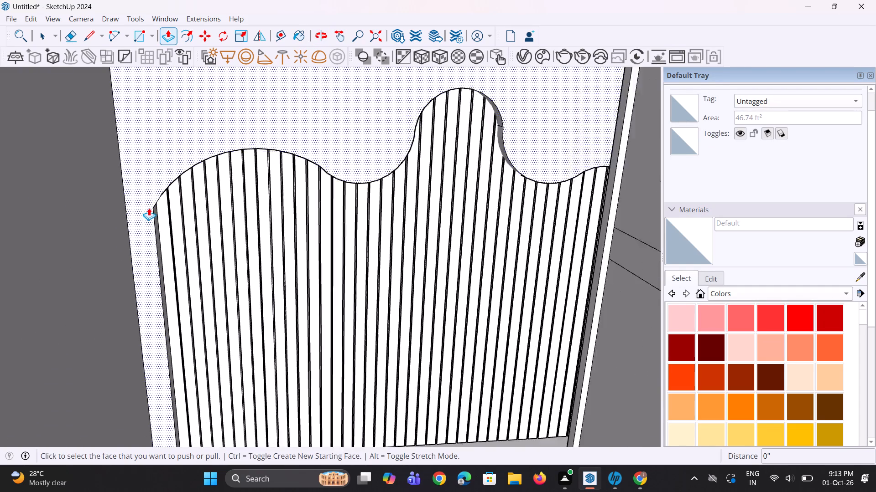
scroll(150, 207, "up", 2)
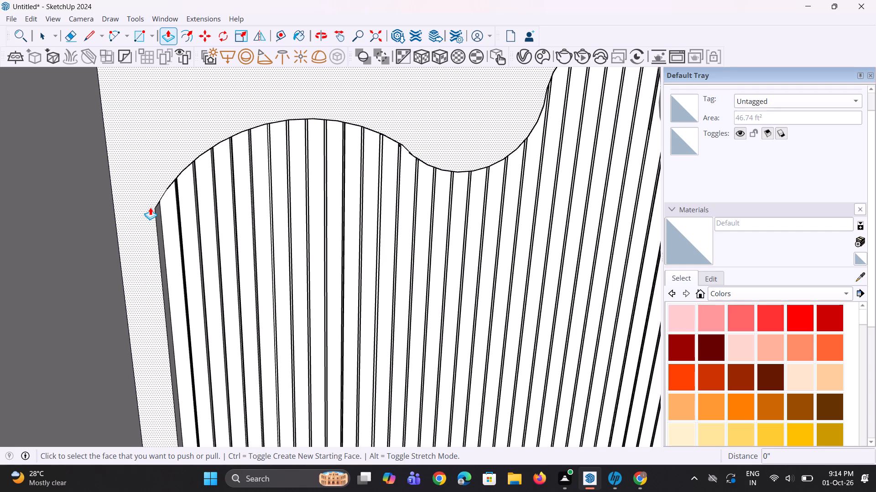
scroll(243, 233, "down", 3)
scroll(170, 258, "down", 2)
middle_click_drag(183, 273, 137, 255)
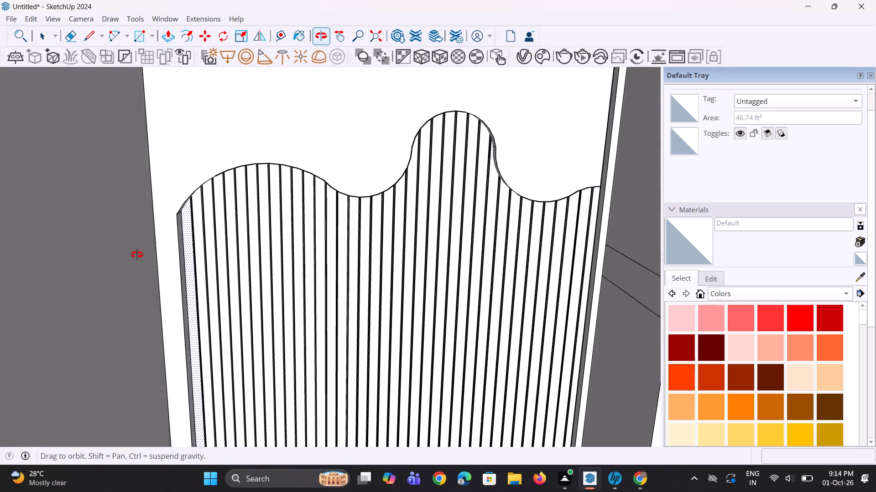
middle_click_drag(137, 255, 112, 257)
scroll(166, 237, "up", 7)
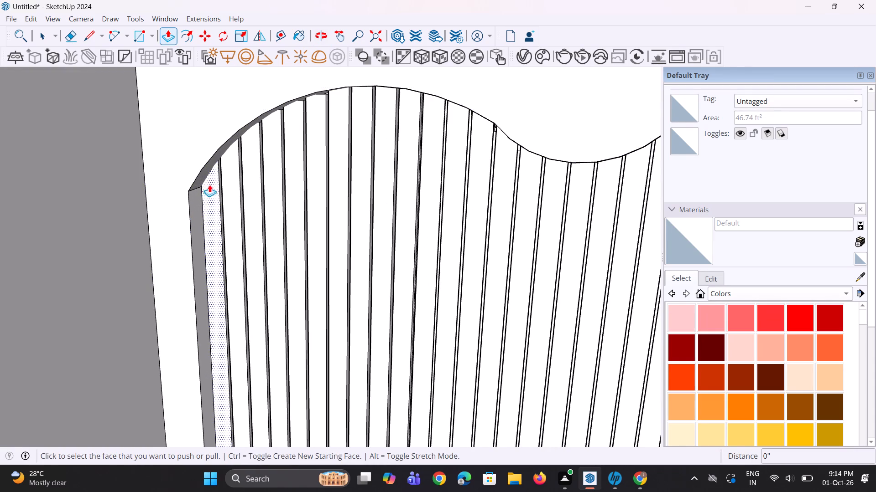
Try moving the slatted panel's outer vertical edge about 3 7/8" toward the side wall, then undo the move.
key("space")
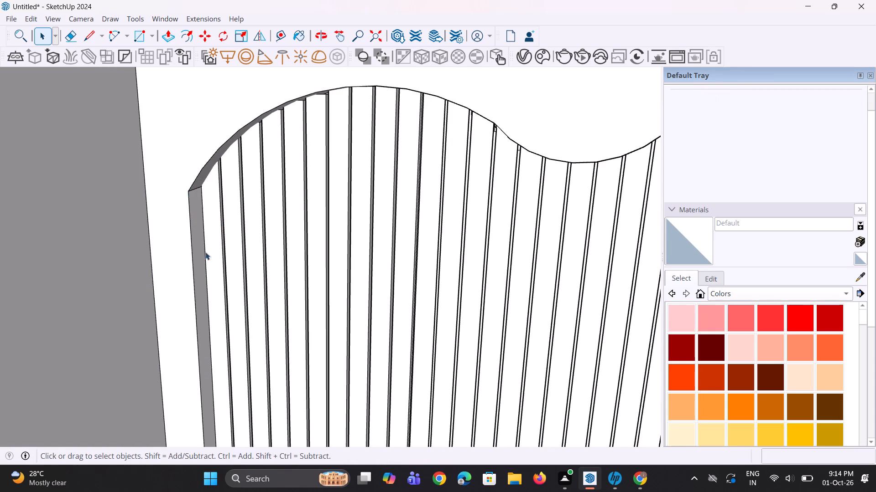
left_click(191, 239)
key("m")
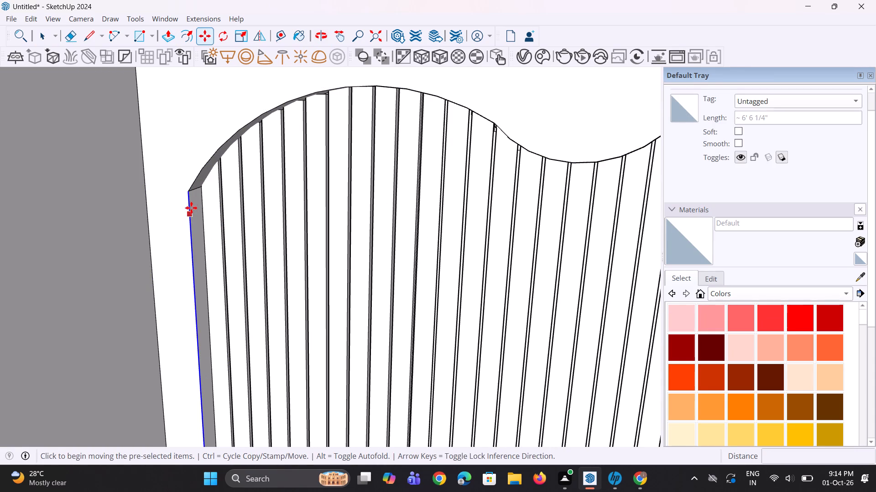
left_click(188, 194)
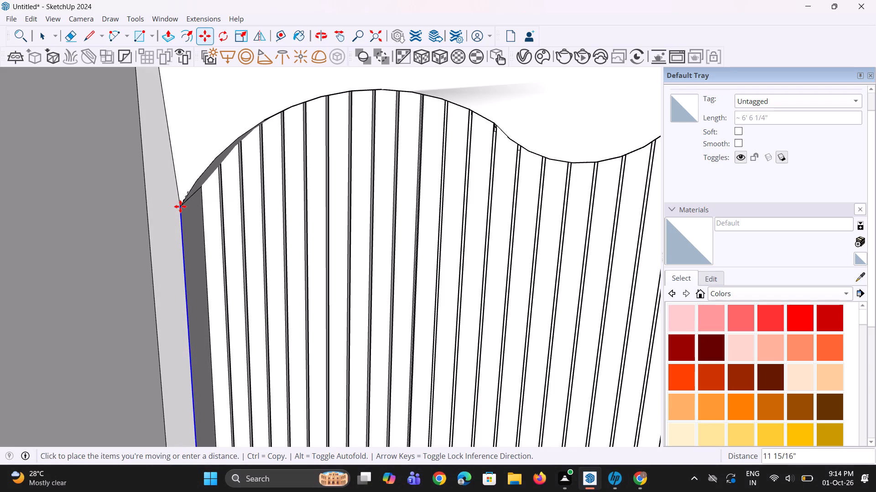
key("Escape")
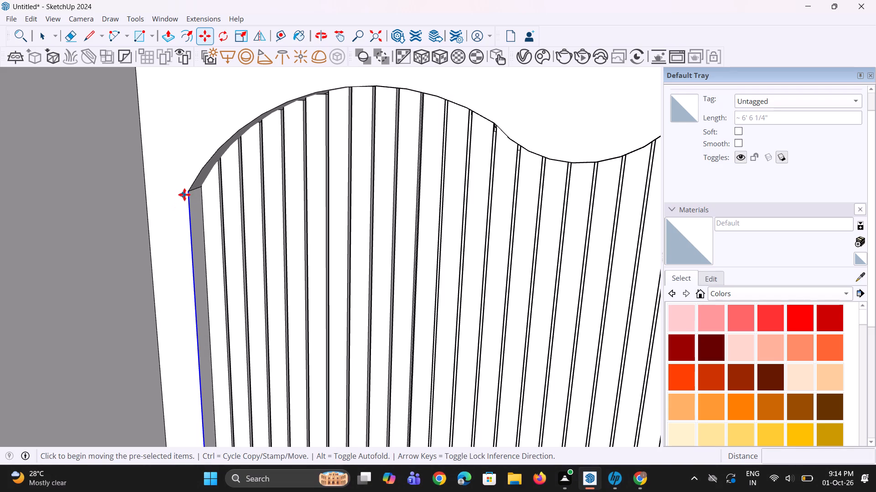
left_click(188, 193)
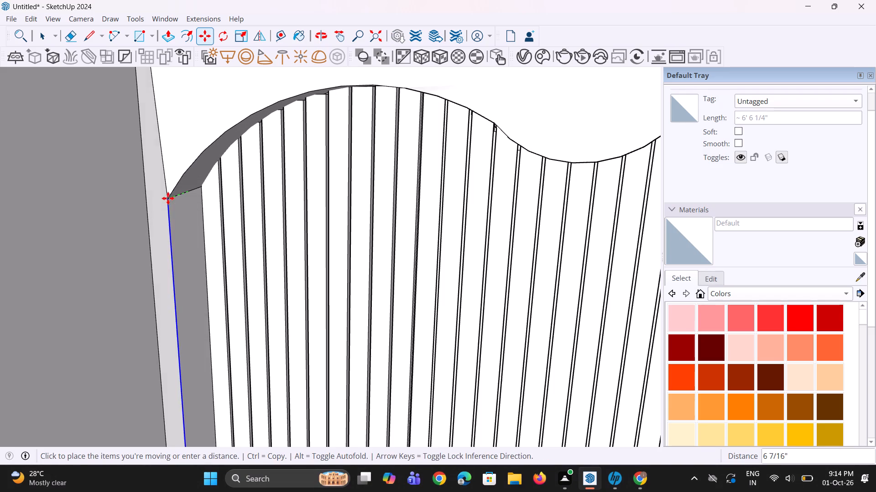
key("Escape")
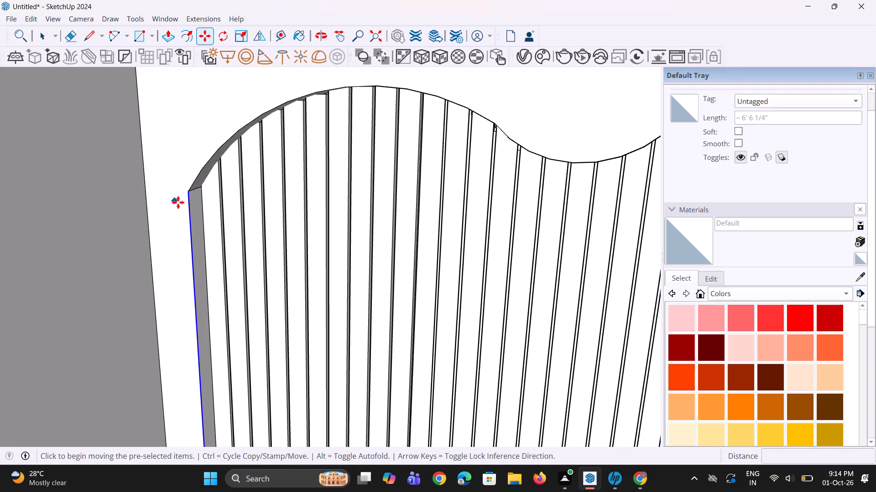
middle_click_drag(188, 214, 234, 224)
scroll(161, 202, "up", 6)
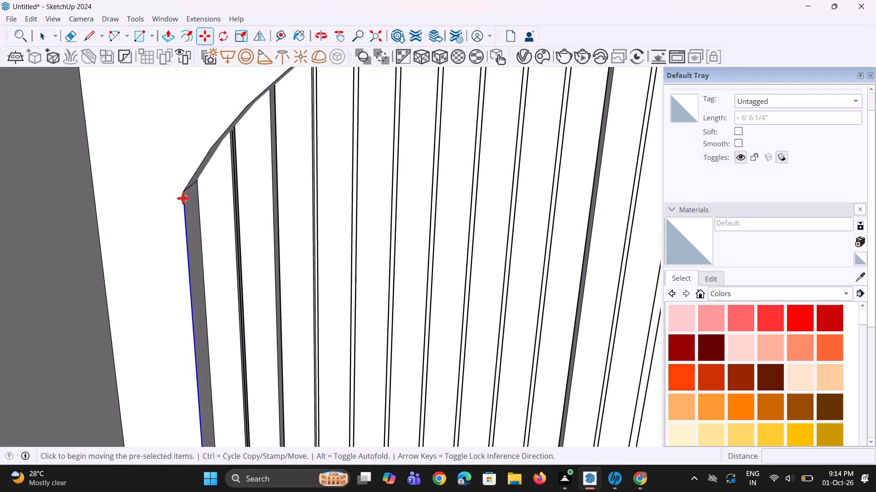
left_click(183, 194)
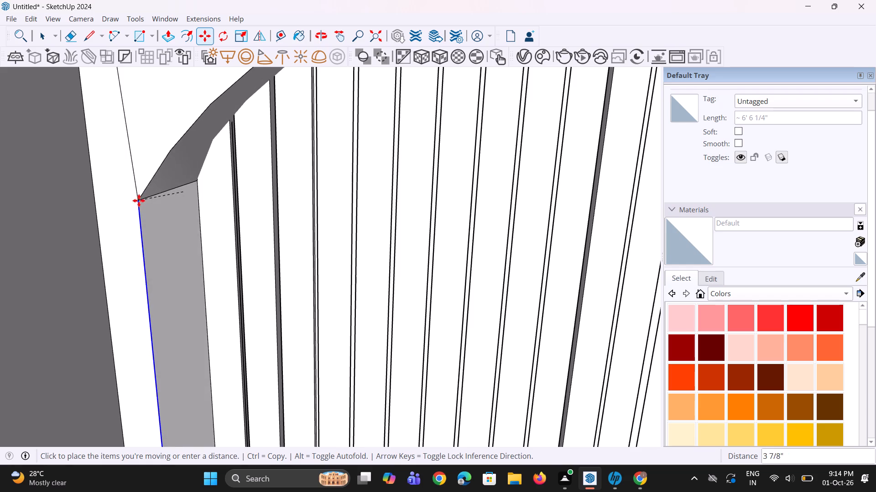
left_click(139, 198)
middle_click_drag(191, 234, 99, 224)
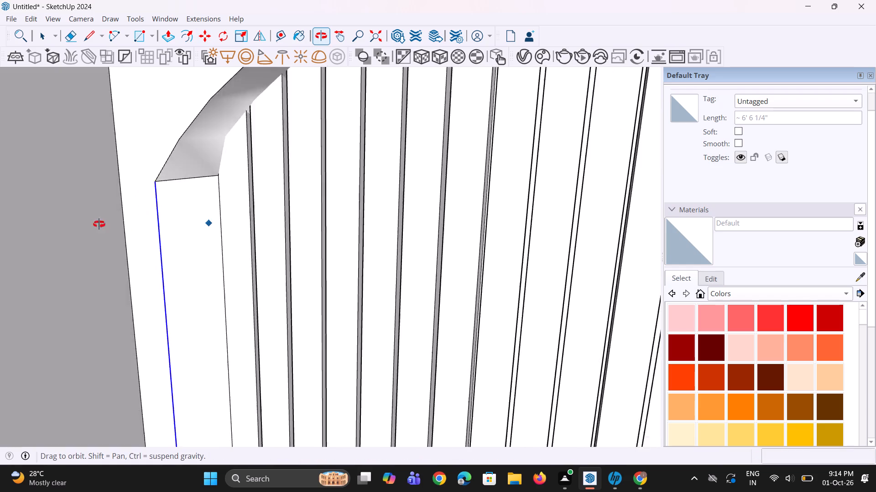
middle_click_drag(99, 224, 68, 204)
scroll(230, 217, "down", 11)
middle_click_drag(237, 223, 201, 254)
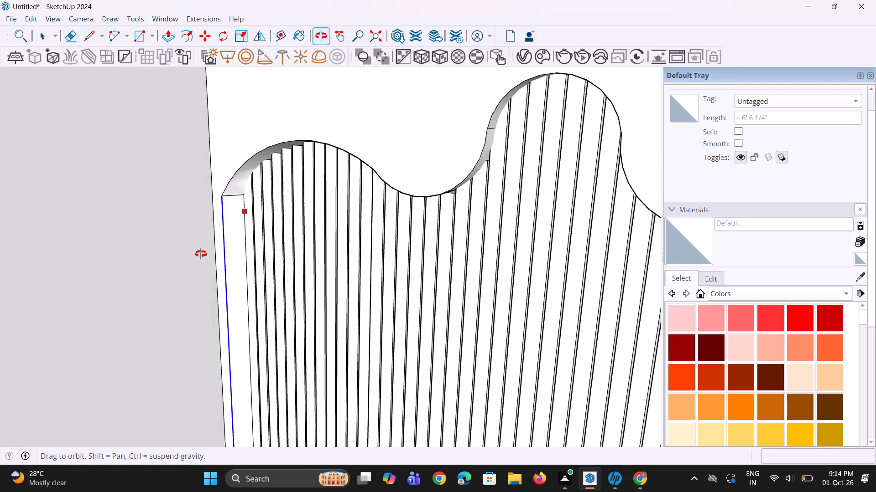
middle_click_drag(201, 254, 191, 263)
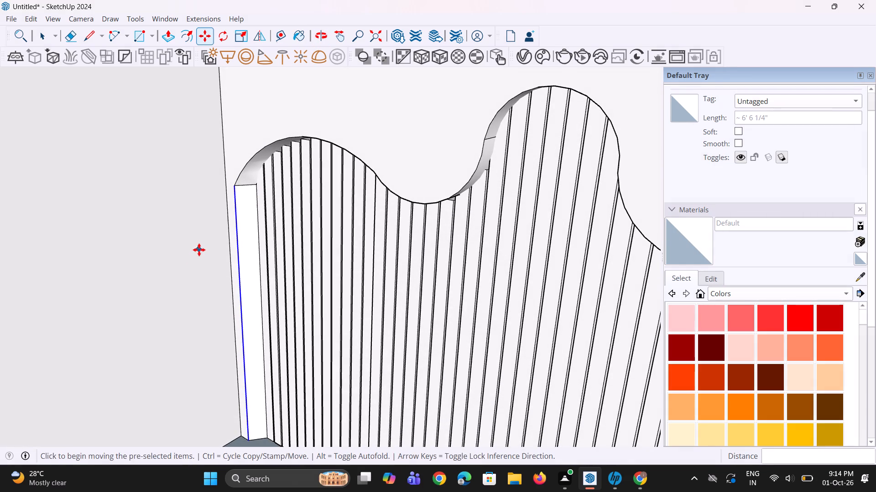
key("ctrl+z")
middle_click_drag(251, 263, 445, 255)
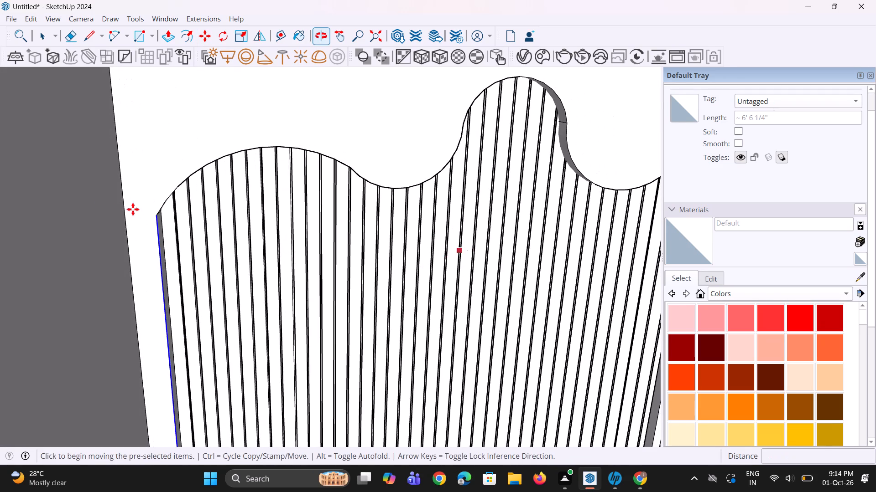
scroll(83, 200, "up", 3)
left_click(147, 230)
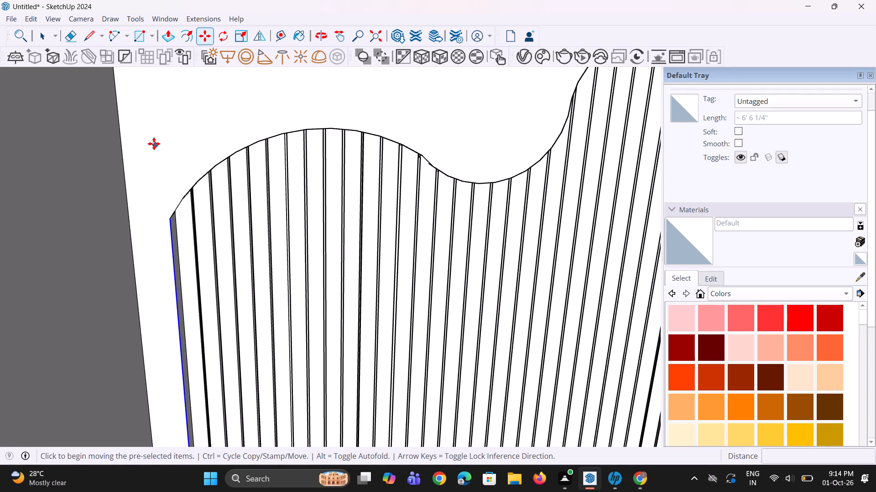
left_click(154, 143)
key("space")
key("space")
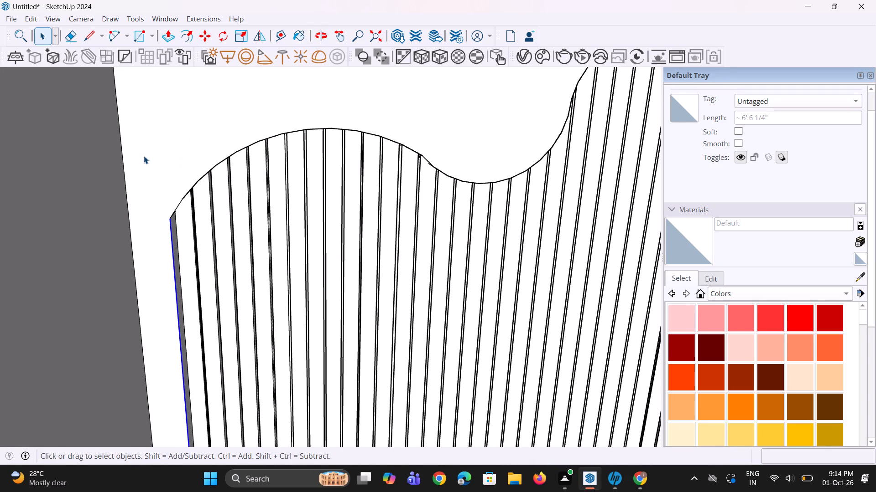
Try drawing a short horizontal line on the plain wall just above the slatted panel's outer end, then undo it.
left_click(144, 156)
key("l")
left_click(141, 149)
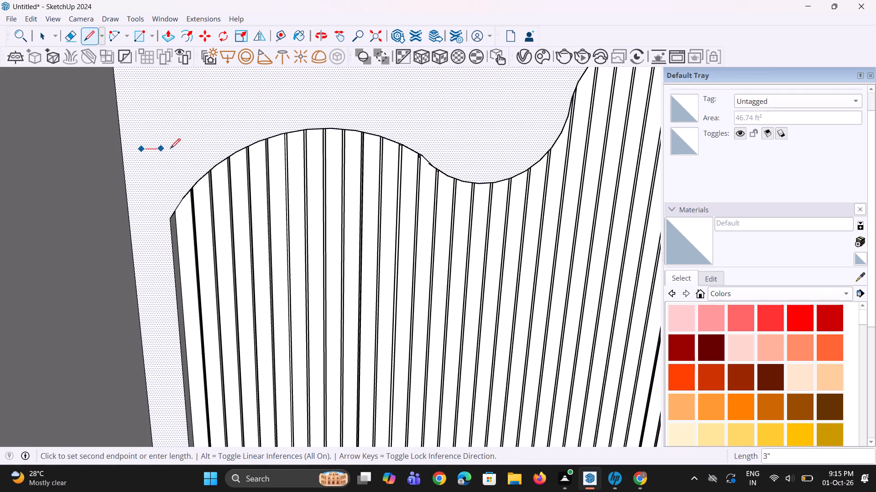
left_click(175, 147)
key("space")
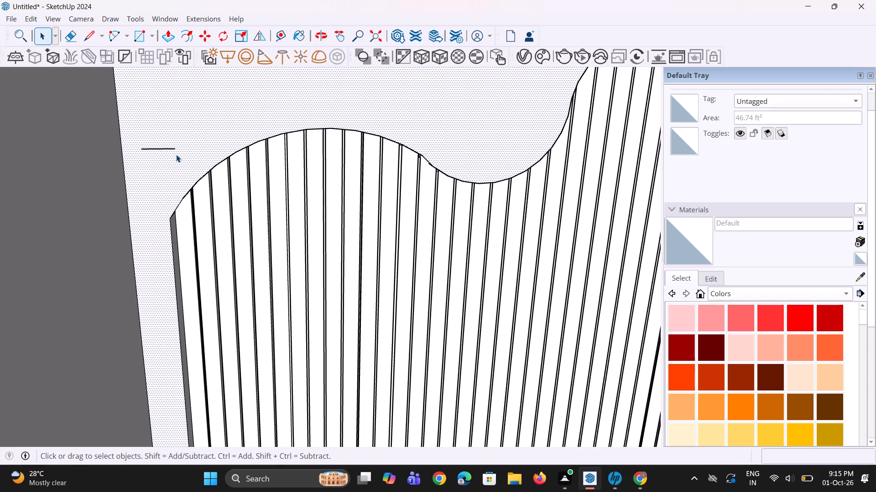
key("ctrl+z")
Examine the back wall's slatted panel, its outer end and the plain strip beside it, both close up and within the whole room.
scroll(168, 246, "down", 16)
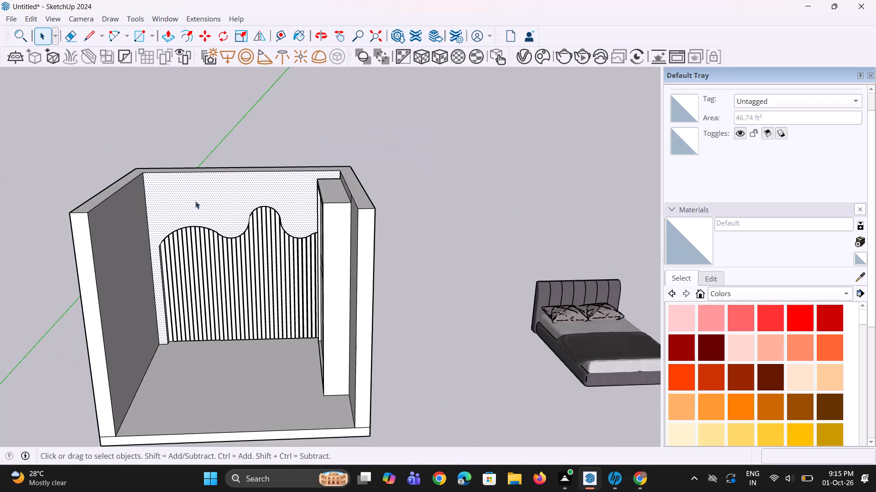
left_click(235, 138)
scroll(144, 329, "up", 7)
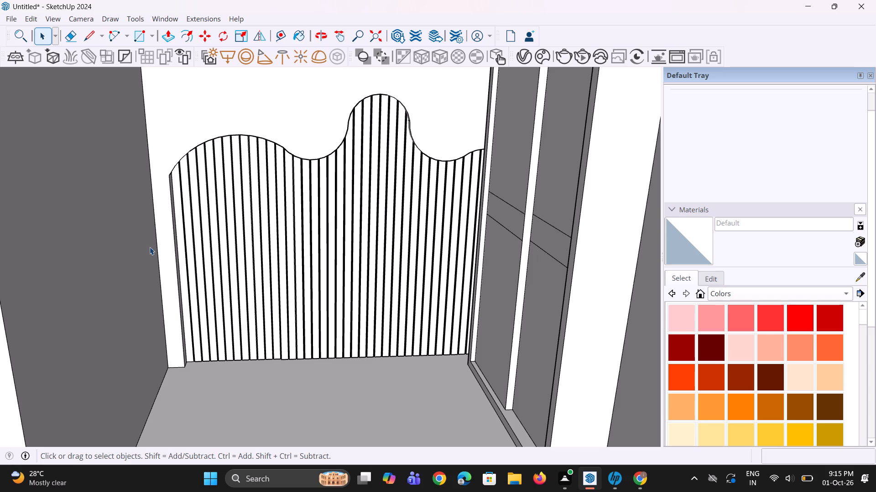
scroll(164, 285, "down", 4)
left_click(181, 92)
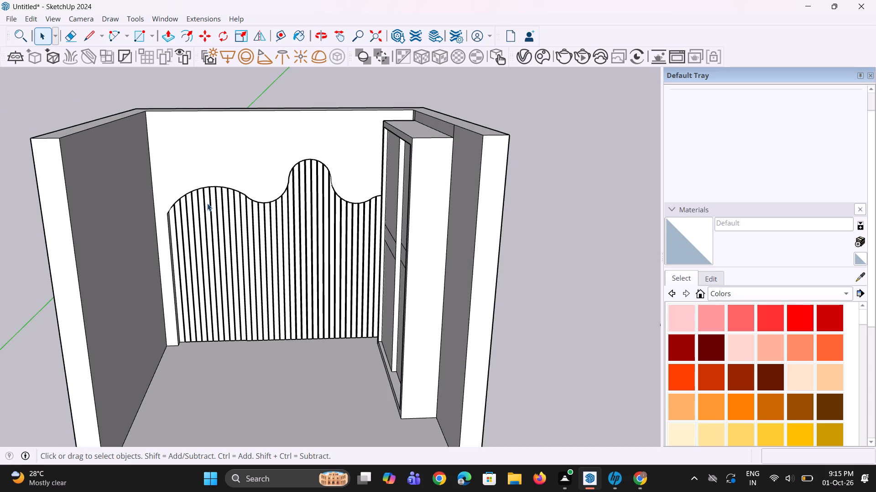
scroll(172, 252, "up", 4)
scroll(55, 217, "up", 2)
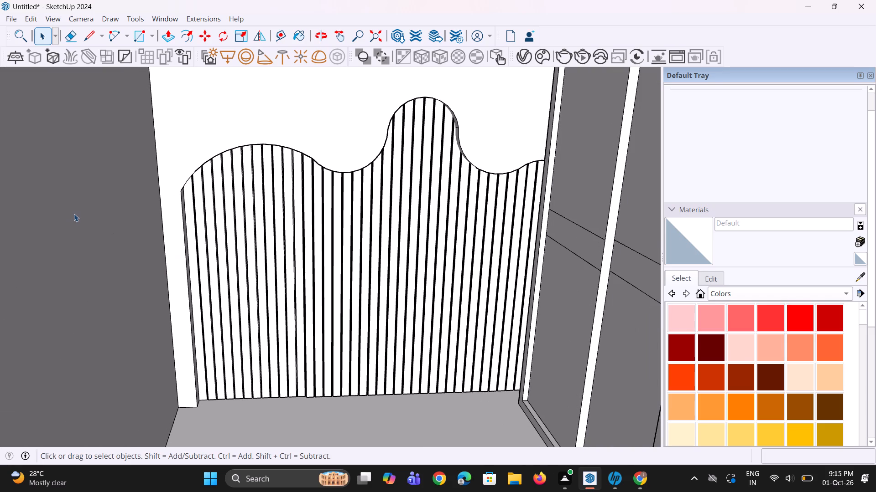
scroll(77, 261, "down", 7)
scroll(140, 378, "up", 2)
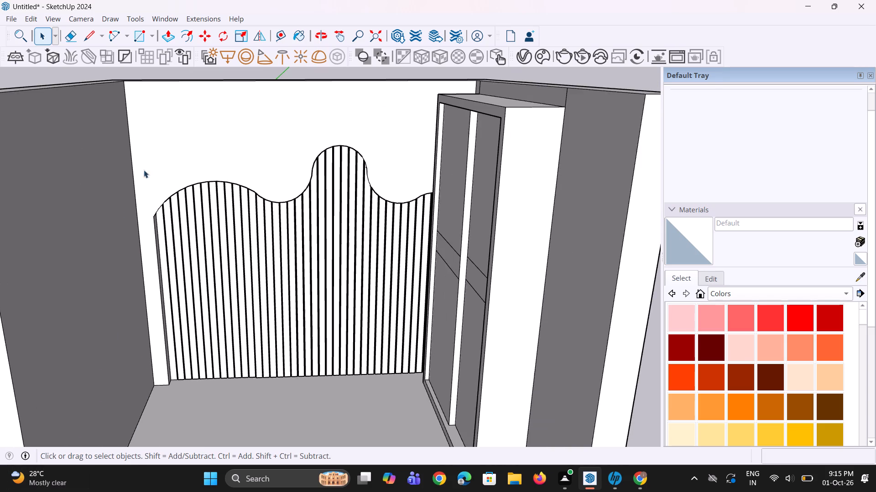
scroll(187, 246, "up", 10)
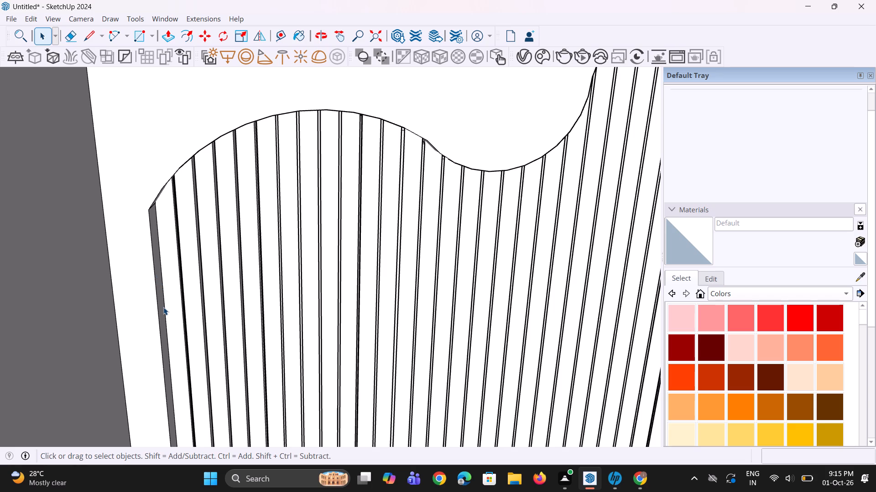
scroll(163, 307, "up", 1)
scroll(163, 307, "down", 13)
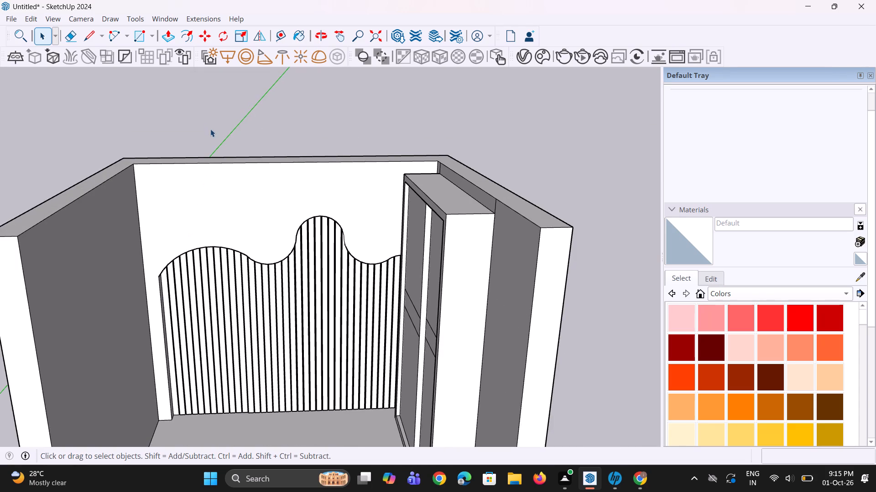
left_click(209, 125)
scroll(153, 266, "up", 1)
scroll(153, 266, "down", 3)
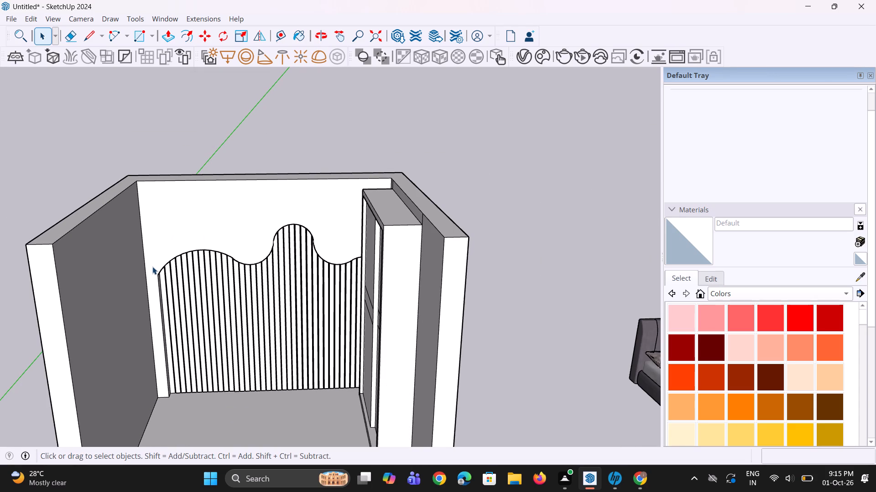
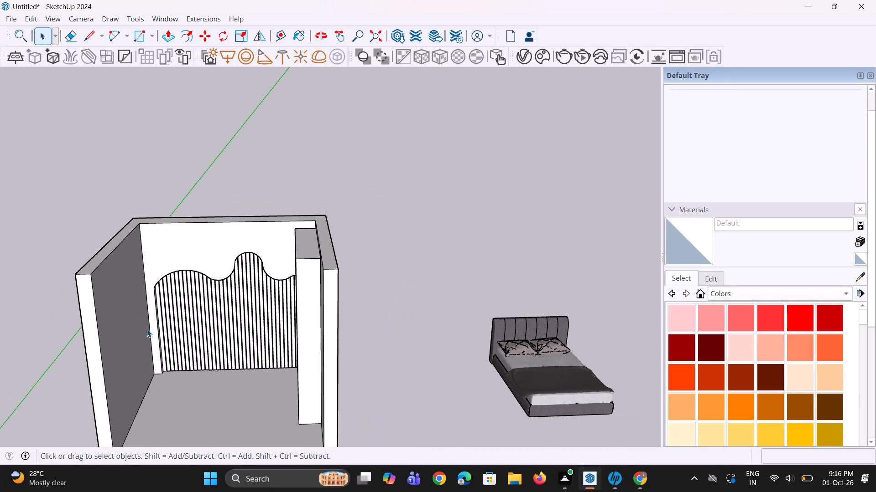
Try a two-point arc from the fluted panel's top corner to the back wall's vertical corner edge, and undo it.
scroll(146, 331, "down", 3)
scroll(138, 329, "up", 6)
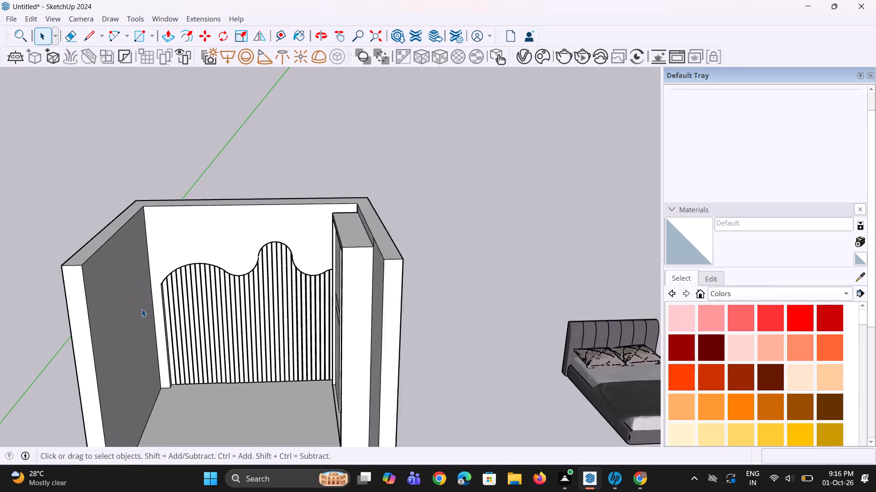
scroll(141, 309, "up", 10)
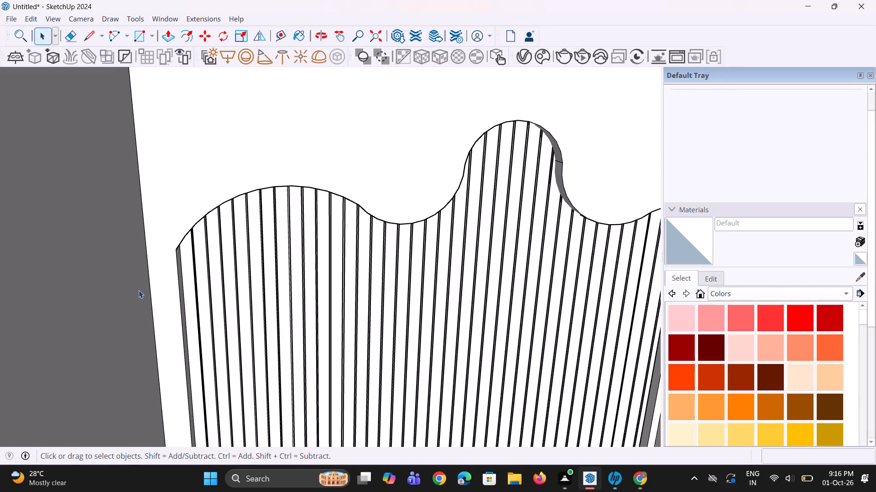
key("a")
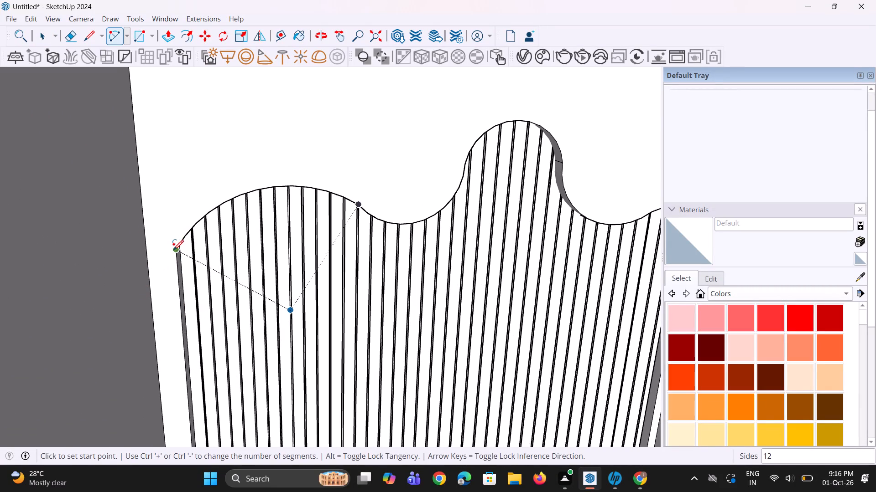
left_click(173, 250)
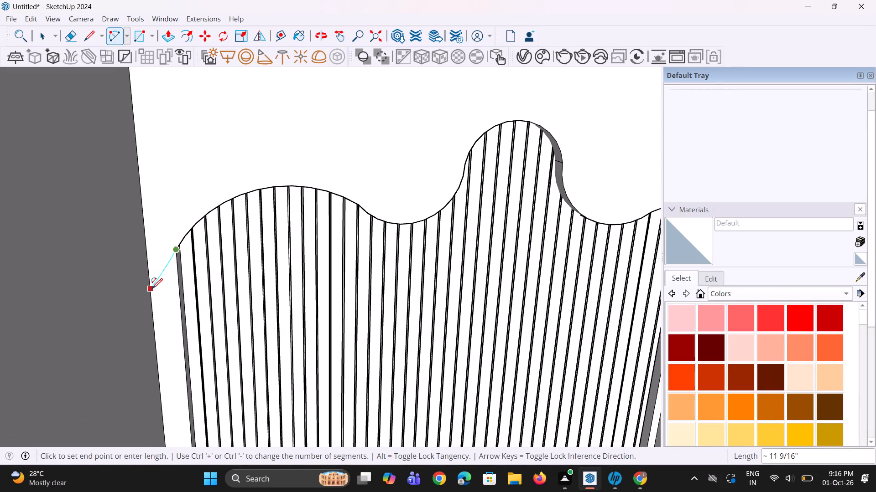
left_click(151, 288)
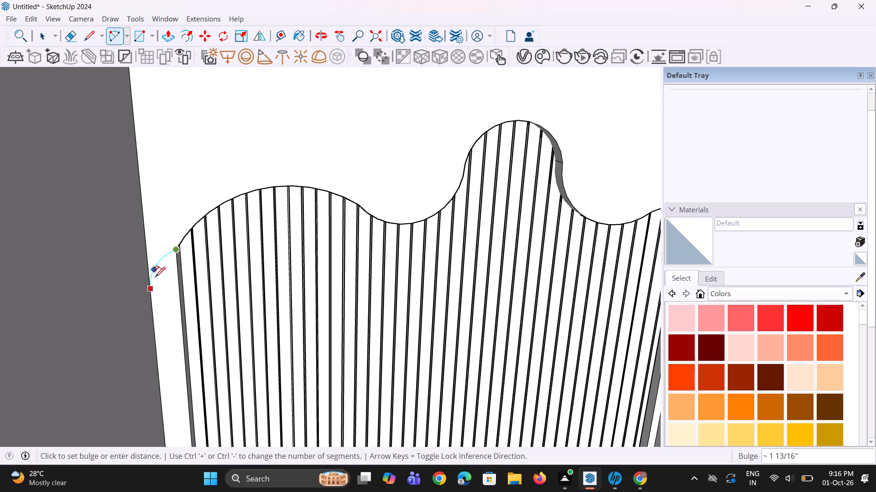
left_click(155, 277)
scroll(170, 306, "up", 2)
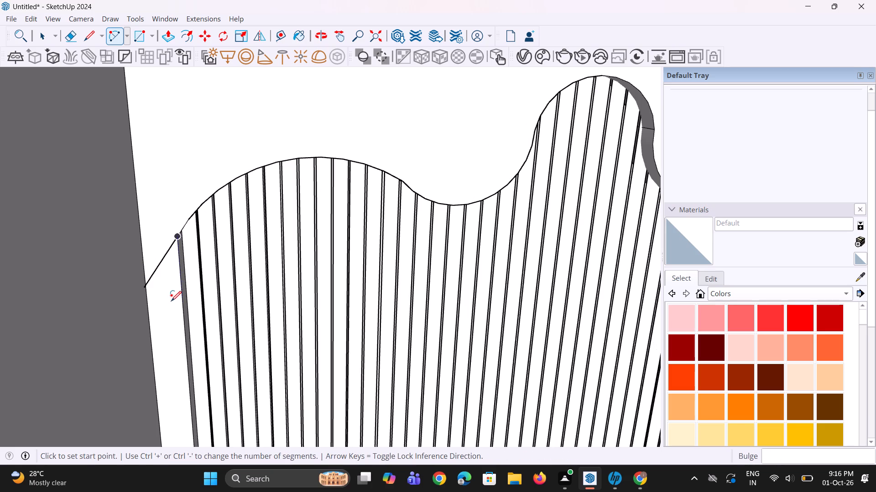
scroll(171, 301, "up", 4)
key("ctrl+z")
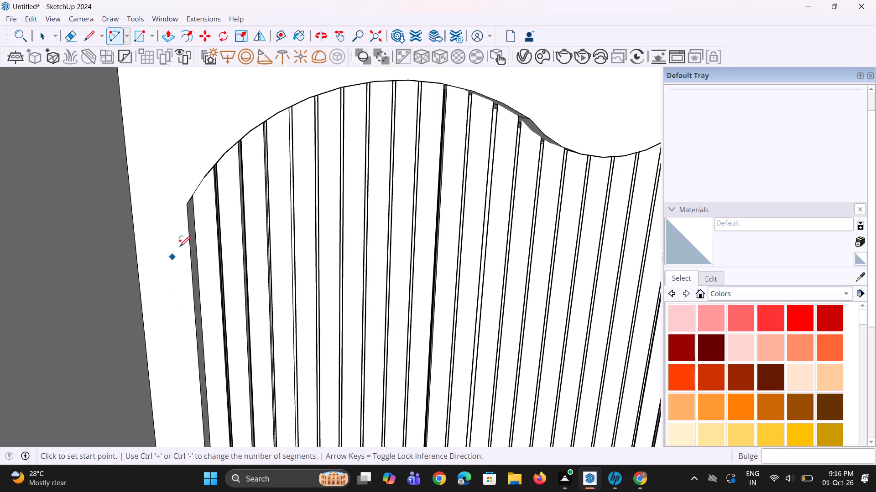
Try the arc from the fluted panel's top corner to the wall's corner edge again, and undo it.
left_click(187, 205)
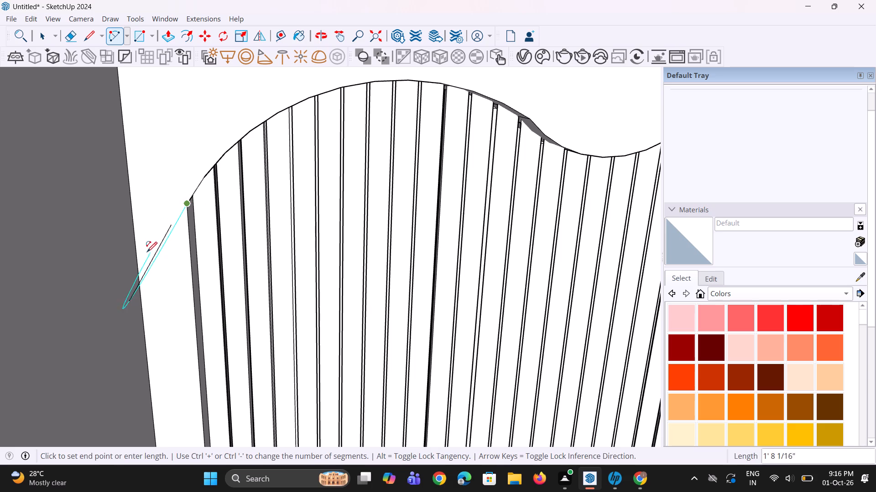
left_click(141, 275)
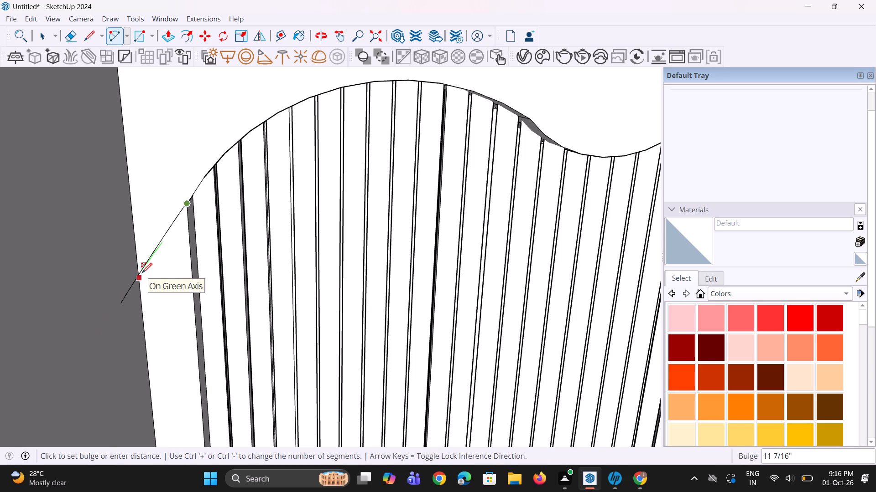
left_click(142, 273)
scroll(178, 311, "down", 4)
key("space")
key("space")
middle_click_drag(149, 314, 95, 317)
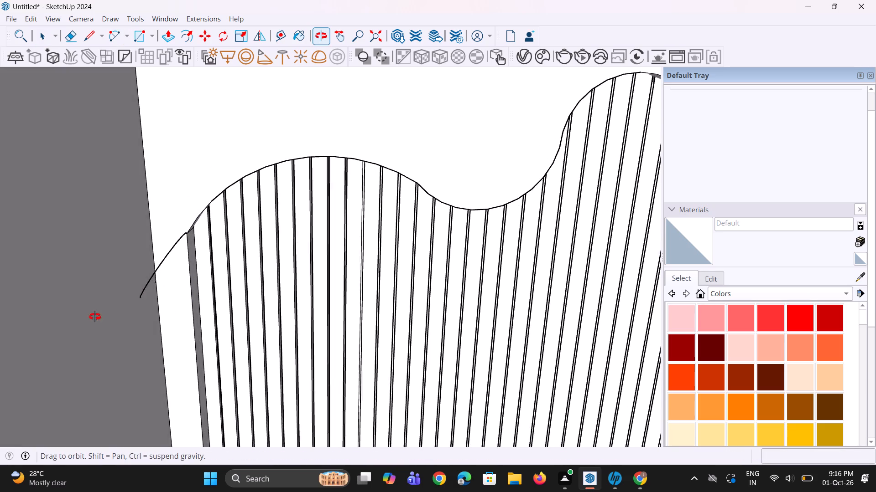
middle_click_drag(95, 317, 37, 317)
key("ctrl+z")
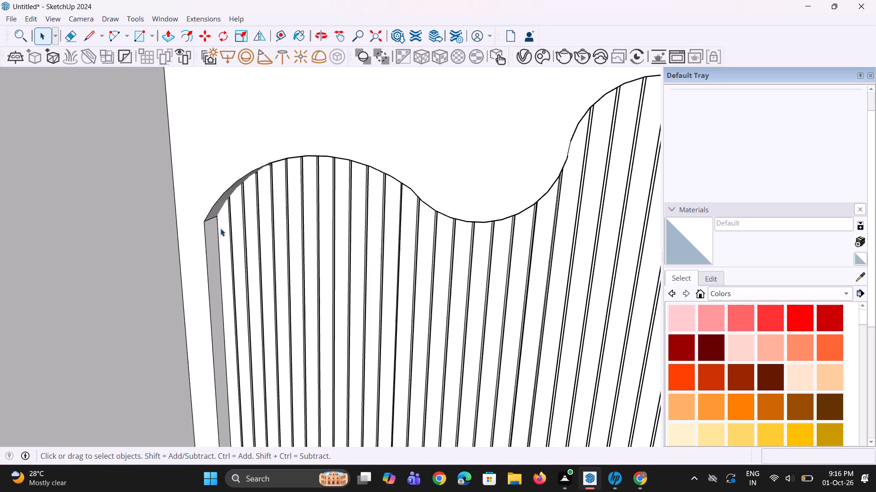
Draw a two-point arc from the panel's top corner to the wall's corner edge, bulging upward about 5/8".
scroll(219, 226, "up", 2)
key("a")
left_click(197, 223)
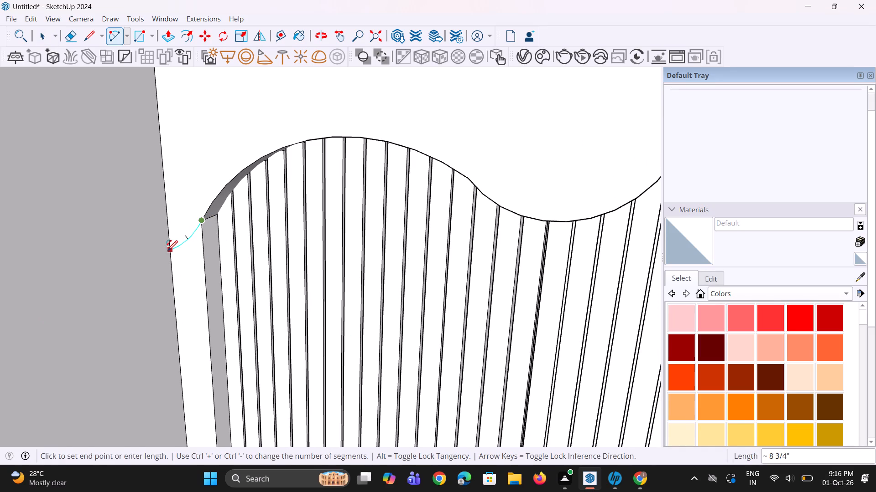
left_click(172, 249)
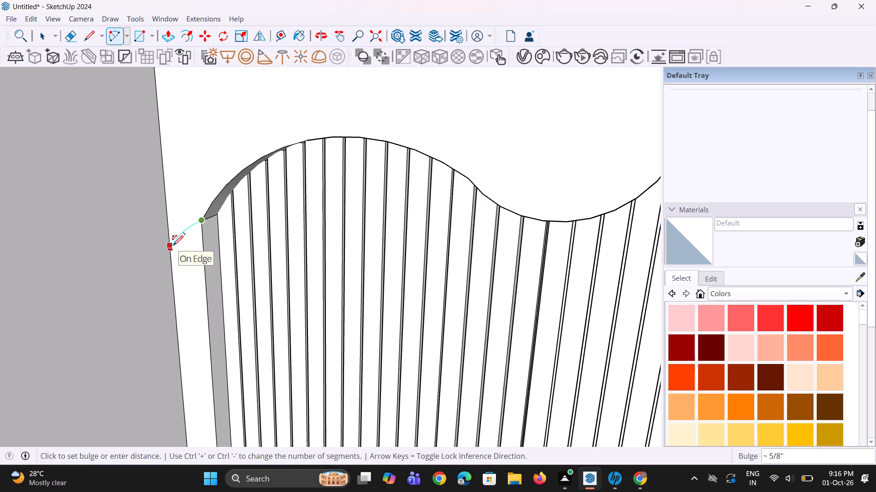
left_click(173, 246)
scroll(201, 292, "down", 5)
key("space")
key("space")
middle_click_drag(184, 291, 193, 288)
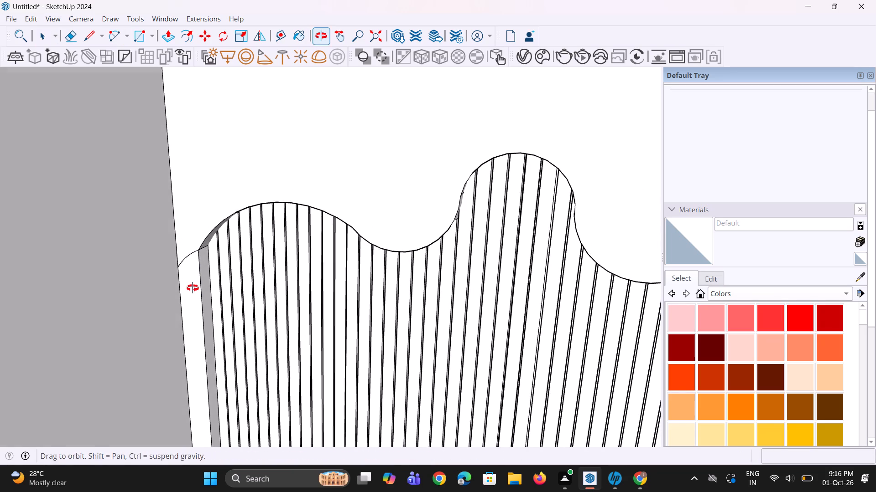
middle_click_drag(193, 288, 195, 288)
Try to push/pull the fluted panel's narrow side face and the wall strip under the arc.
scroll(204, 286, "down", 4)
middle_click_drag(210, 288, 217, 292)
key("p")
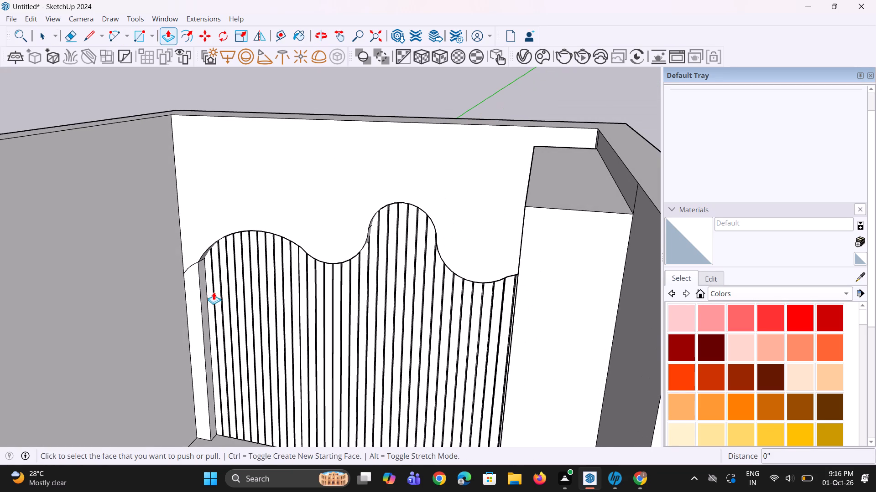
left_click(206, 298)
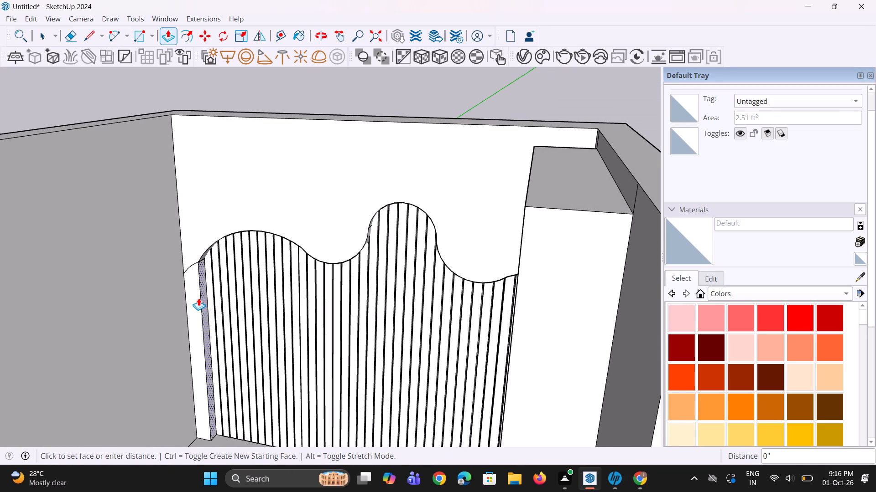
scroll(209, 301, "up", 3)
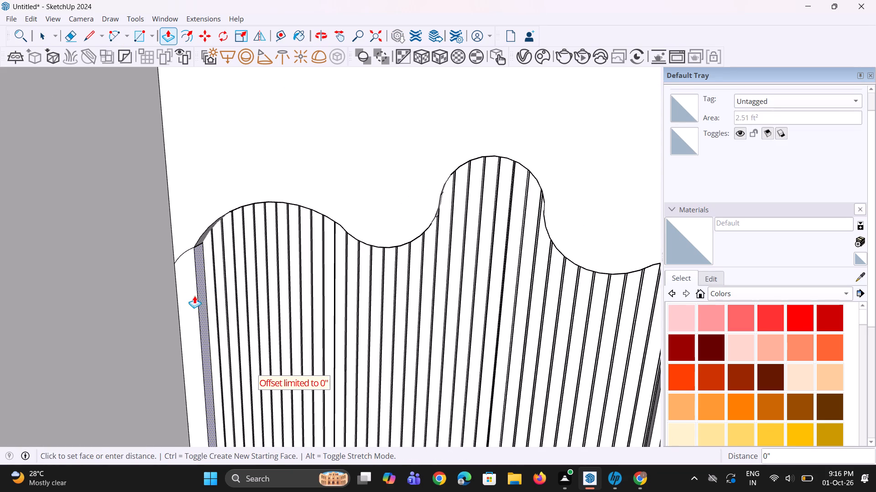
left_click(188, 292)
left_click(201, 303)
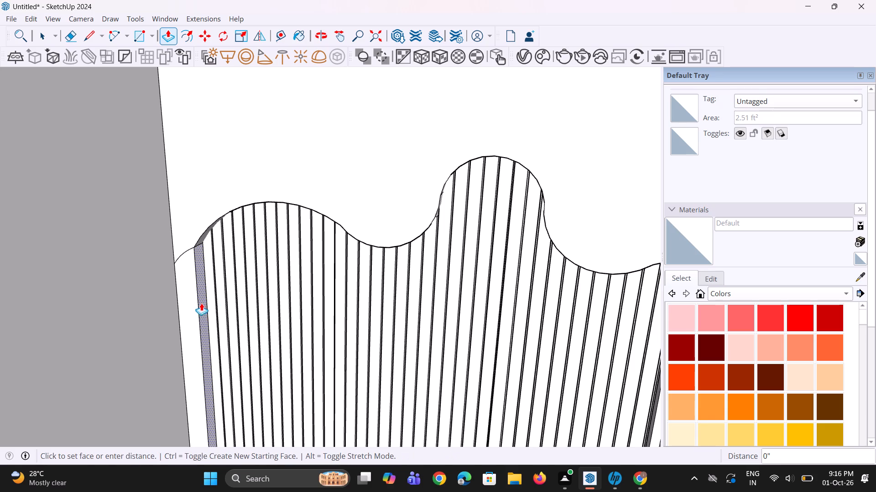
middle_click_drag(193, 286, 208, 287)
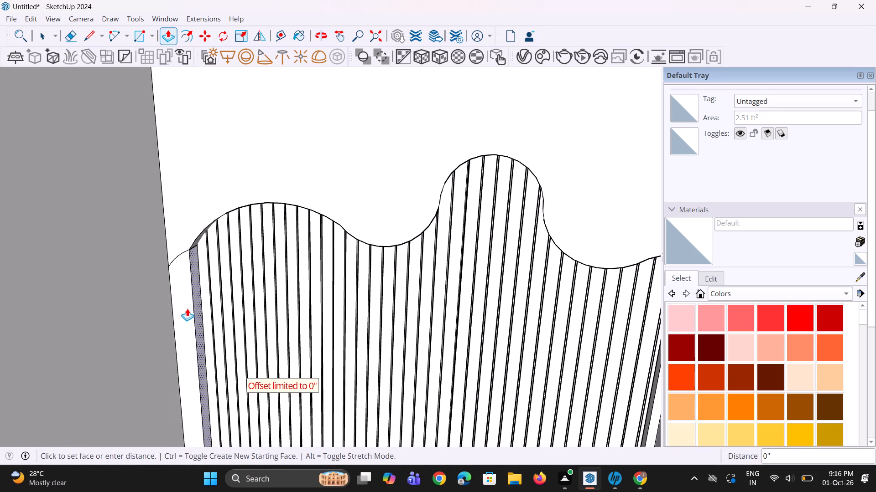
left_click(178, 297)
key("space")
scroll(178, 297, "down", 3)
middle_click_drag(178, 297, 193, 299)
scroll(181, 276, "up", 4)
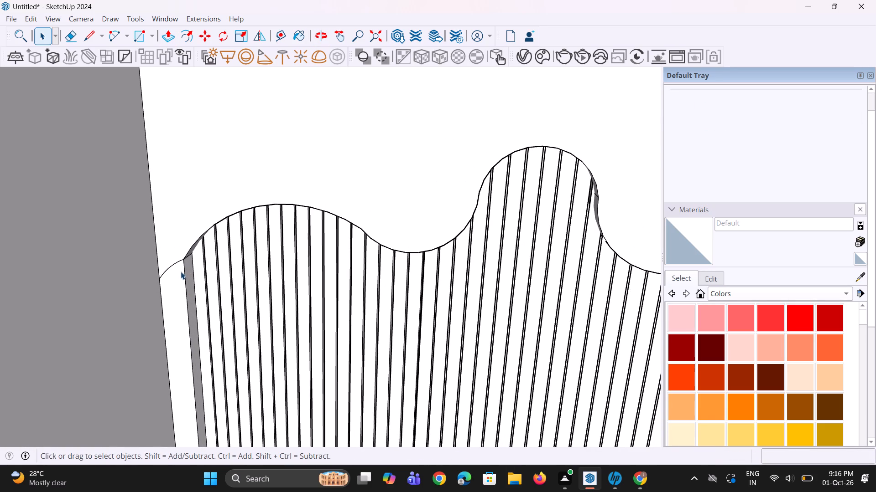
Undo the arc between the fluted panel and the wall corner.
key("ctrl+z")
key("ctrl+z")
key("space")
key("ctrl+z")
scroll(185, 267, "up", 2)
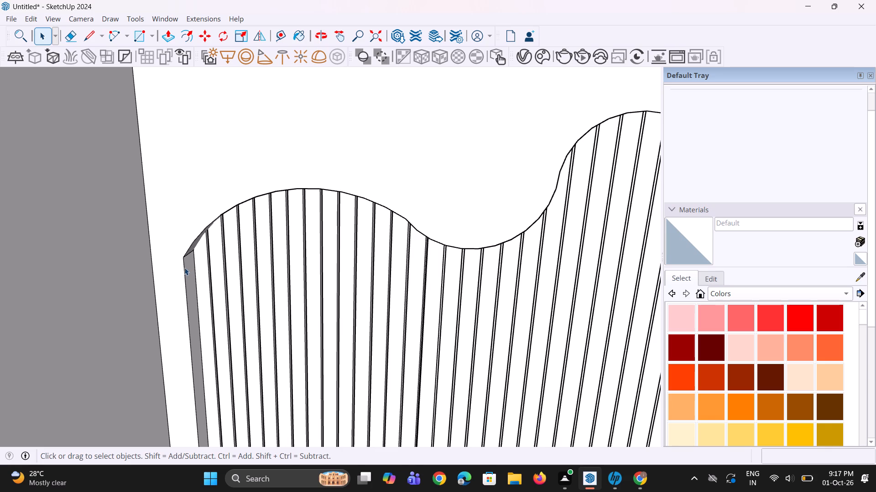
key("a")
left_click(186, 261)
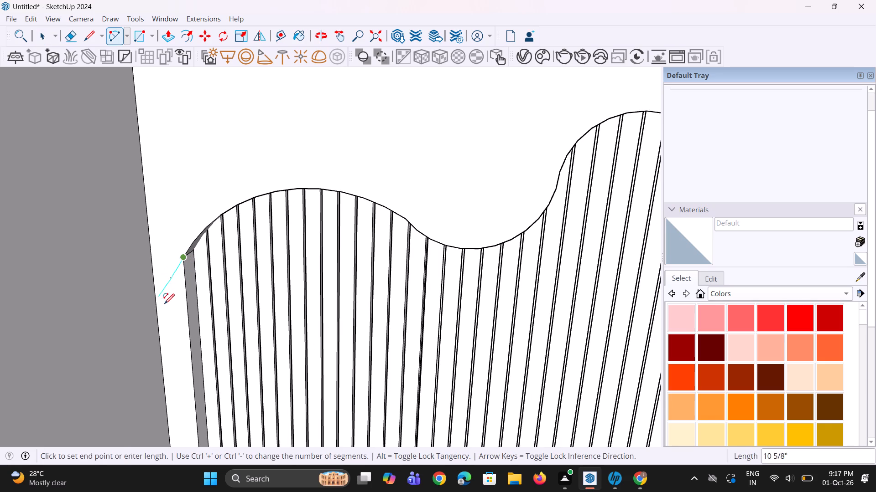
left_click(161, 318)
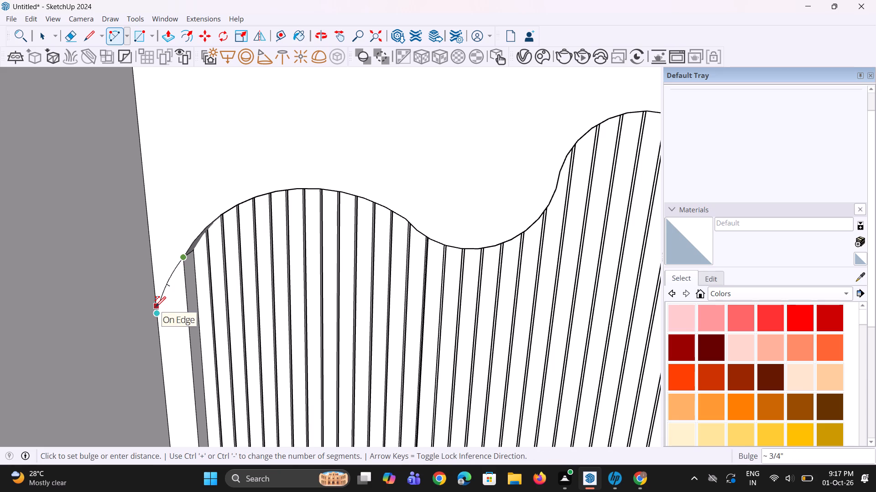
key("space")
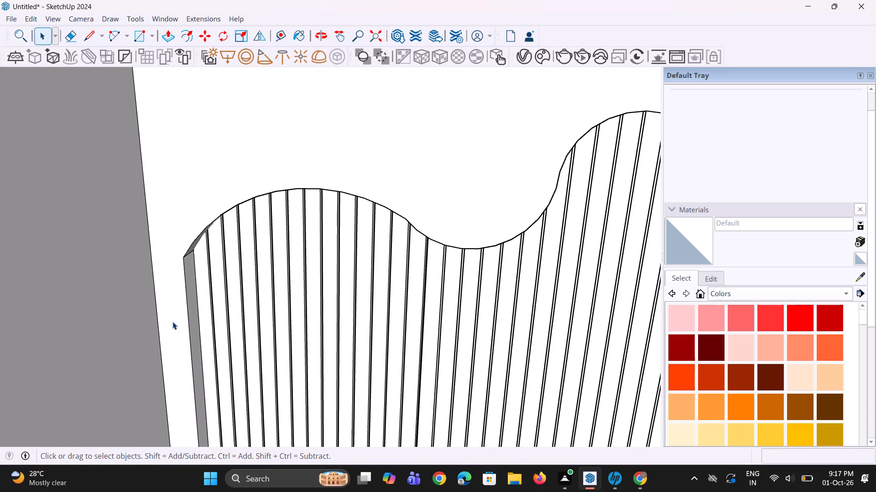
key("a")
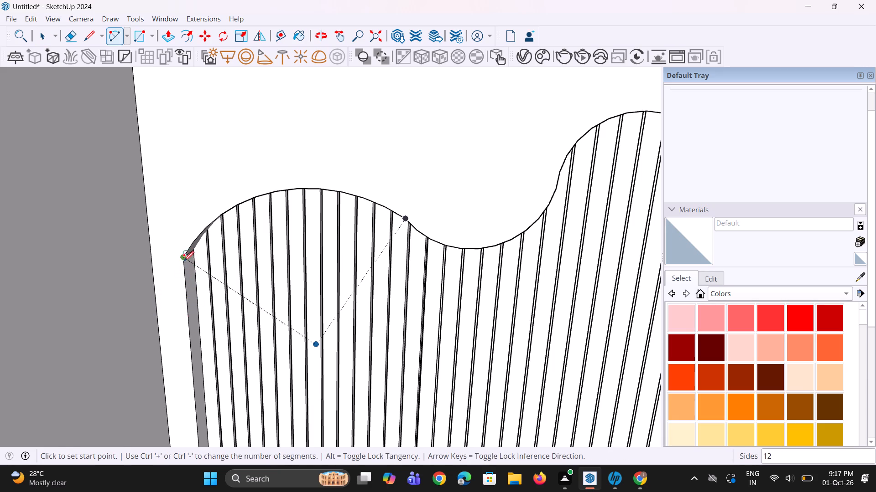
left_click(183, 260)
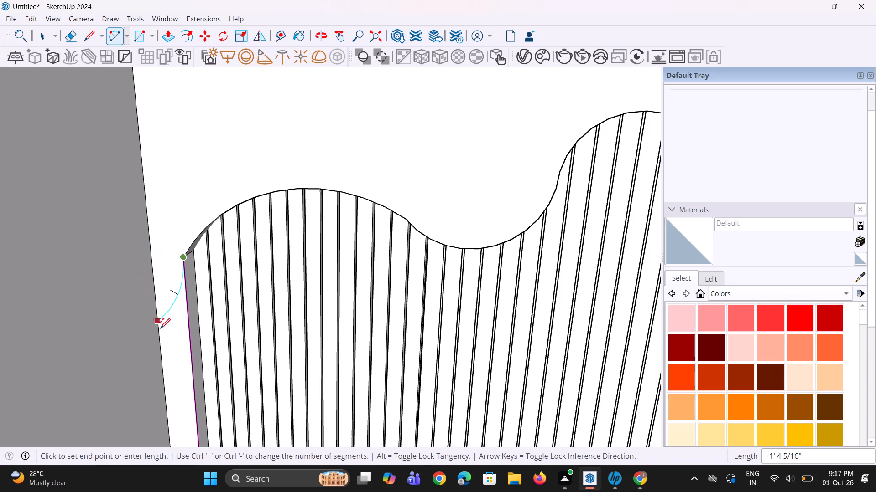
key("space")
Draw a straight line about 1' 3/8" long from the fluted panel's top corner down to the wall's corner edge.
type("l")
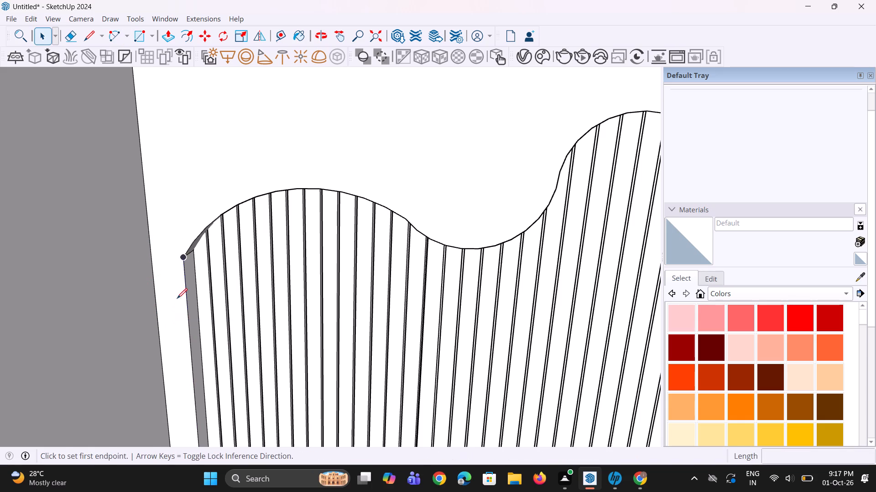
left_click(184, 257)
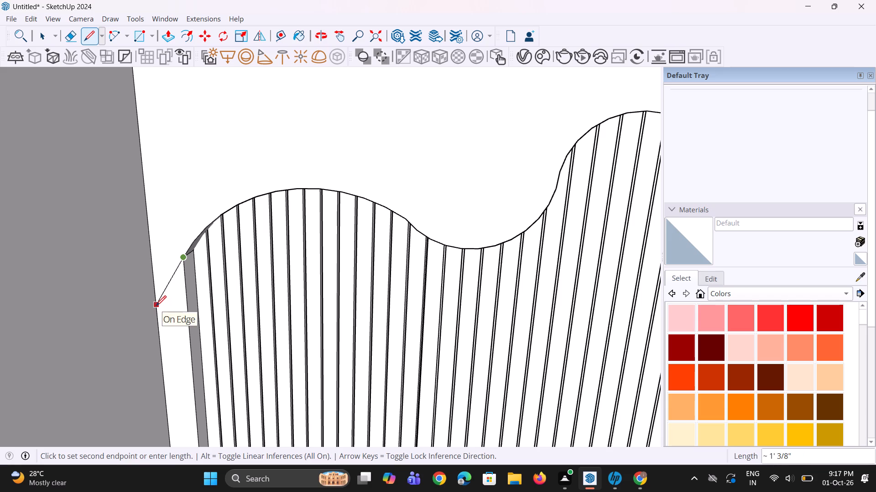
left_click(156, 306)
scroll(172, 312, "down", 3)
key("space")
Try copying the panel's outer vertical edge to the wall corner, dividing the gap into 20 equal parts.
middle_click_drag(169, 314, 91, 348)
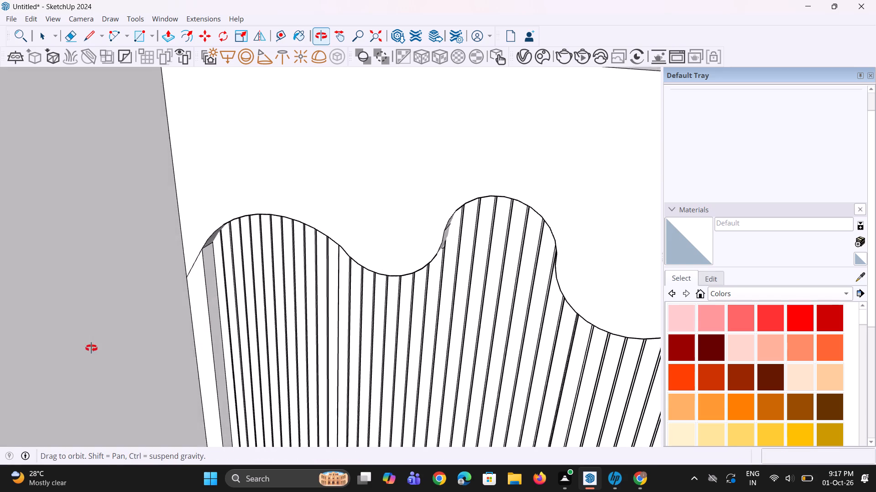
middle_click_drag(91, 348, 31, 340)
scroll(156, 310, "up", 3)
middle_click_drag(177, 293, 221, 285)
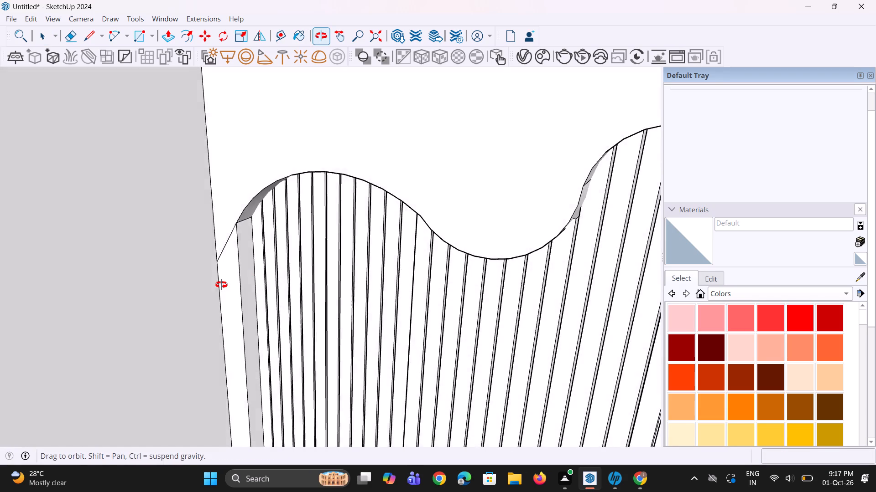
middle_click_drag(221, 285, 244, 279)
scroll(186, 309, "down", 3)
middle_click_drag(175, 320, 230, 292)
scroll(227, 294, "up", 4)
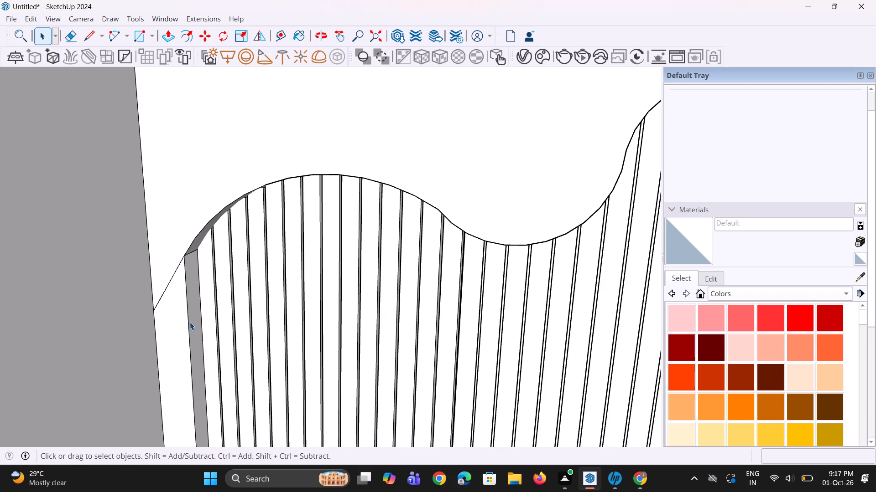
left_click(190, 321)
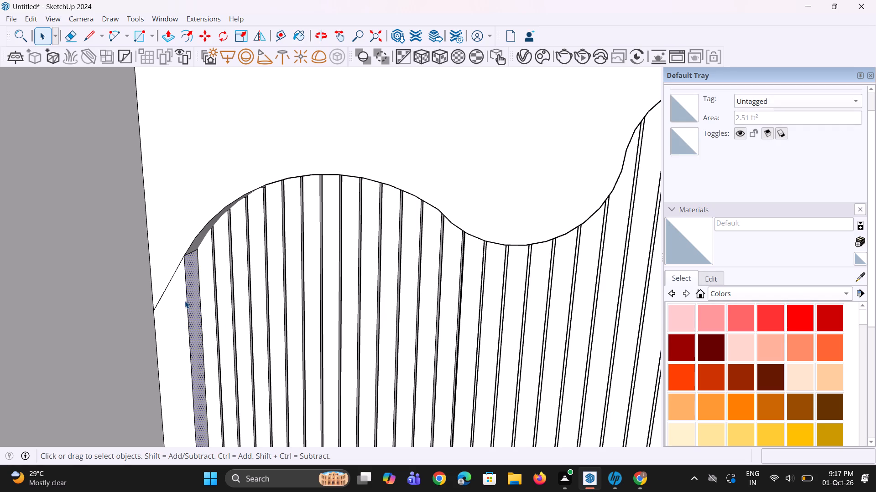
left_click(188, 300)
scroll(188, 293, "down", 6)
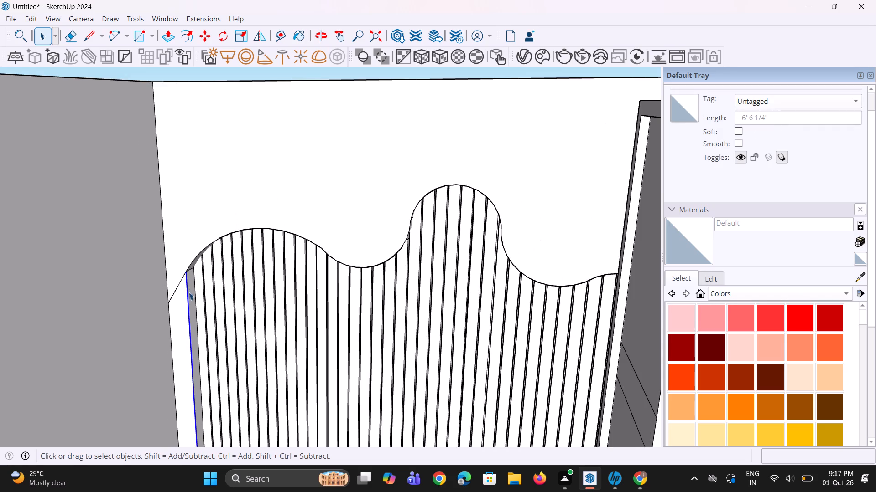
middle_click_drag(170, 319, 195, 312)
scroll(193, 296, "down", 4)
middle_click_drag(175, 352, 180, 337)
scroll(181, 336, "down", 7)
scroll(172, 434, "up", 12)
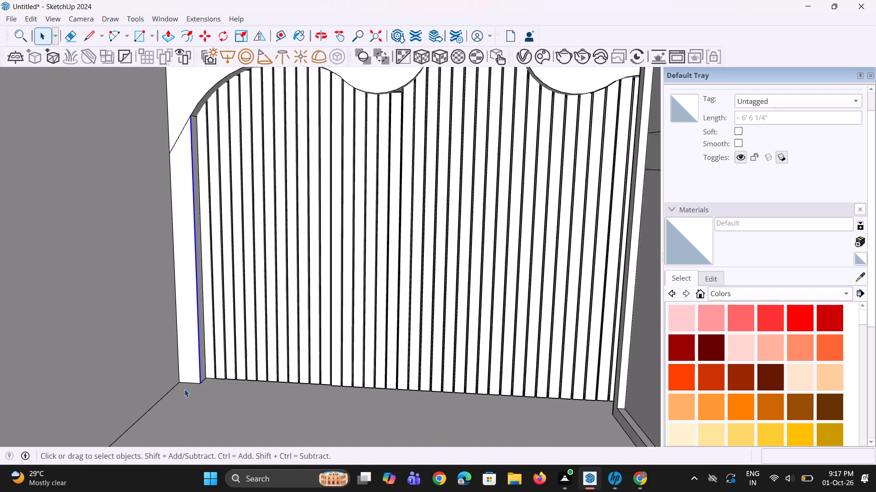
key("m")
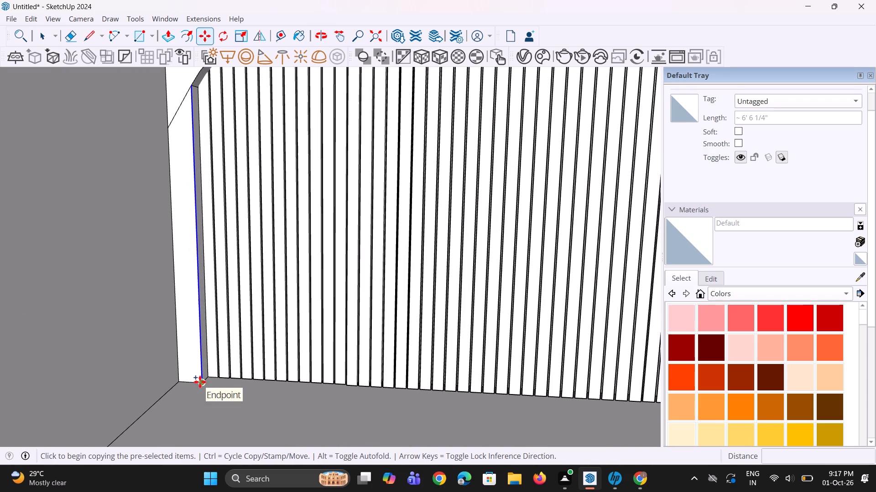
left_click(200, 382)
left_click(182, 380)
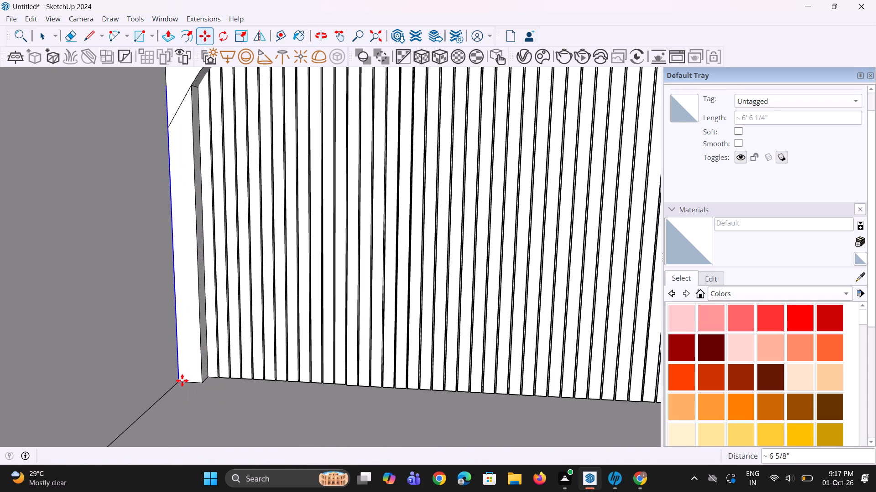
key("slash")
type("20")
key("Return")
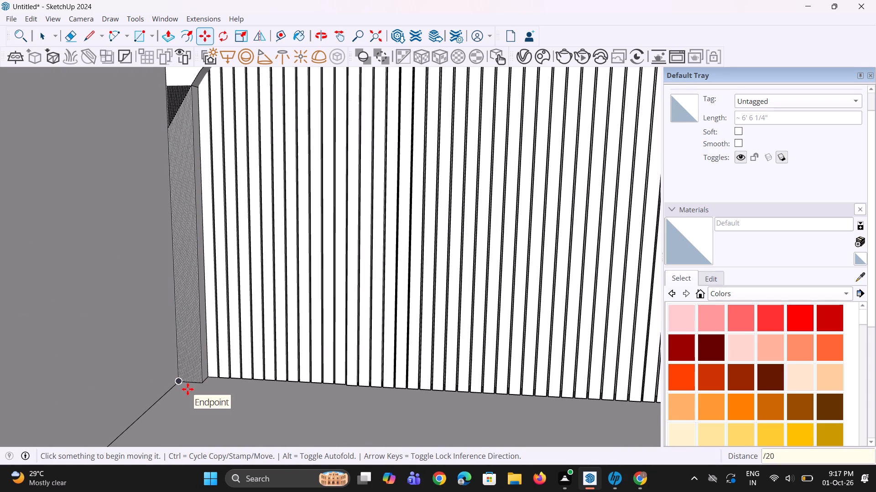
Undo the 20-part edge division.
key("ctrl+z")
Copy the panel's outer vertical edge to the wall corner, dividing the distance by 2.
scroll(191, 379, "up", 3)
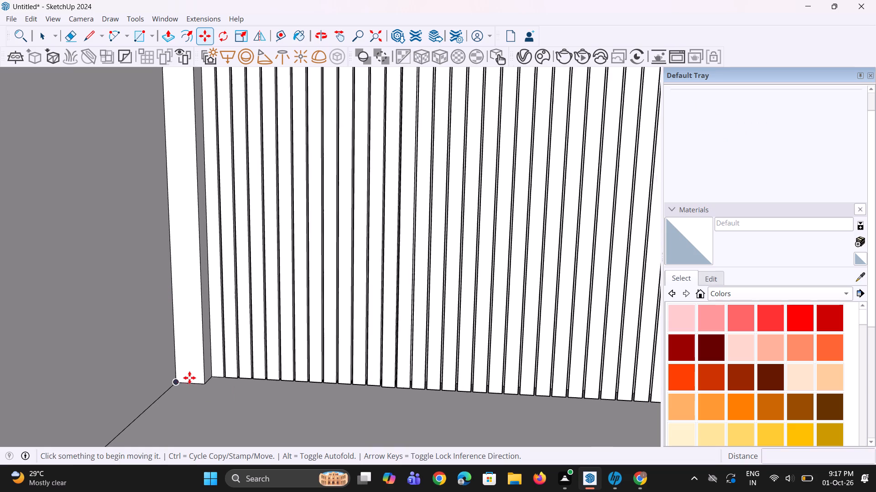
scroll(189, 378, "up", 3)
key("space")
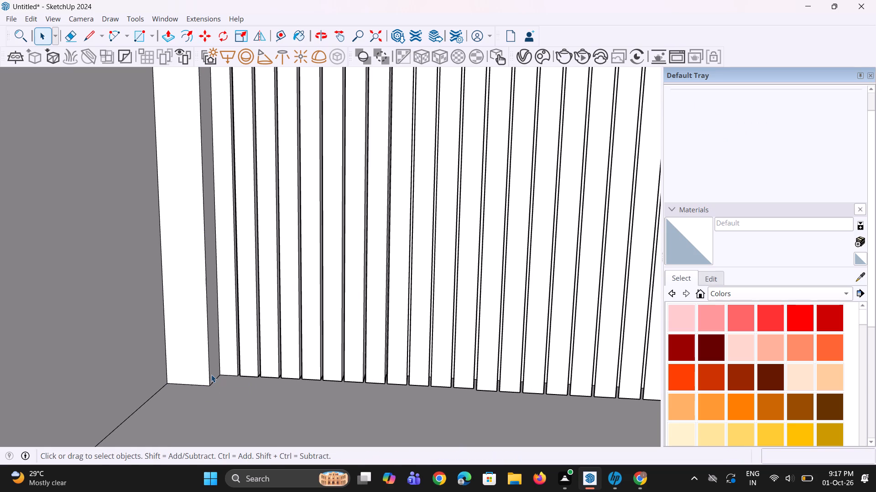
key("space")
left_click(208, 371)
scroll(210, 381, "up", 2)
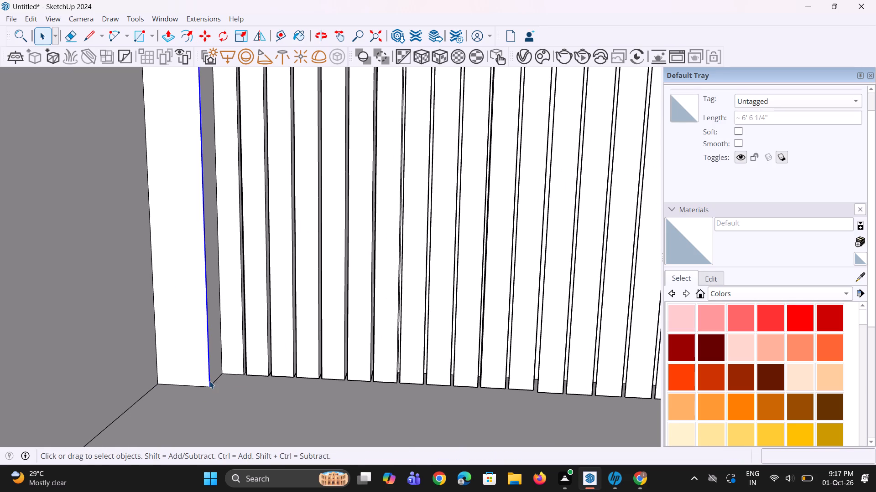
key("m")
left_click(212, 388)
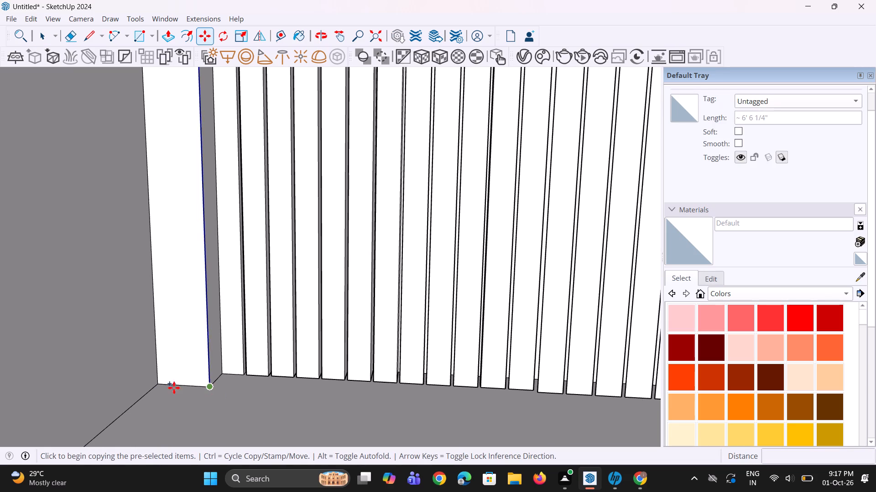
left_click(161, 388)
key("slash")
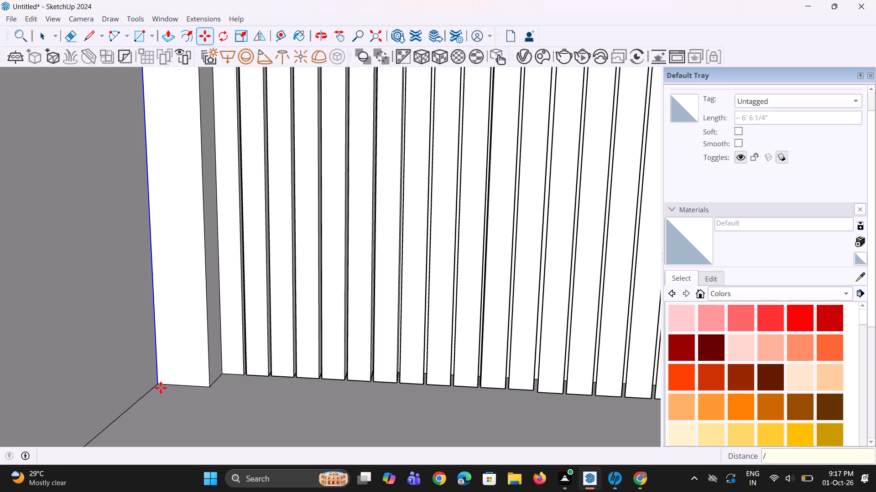
key("2")
key("Return")
Erase the piece of the middle vertical line that projects above the sloped line.
scroll(162, 385, "down", 7)
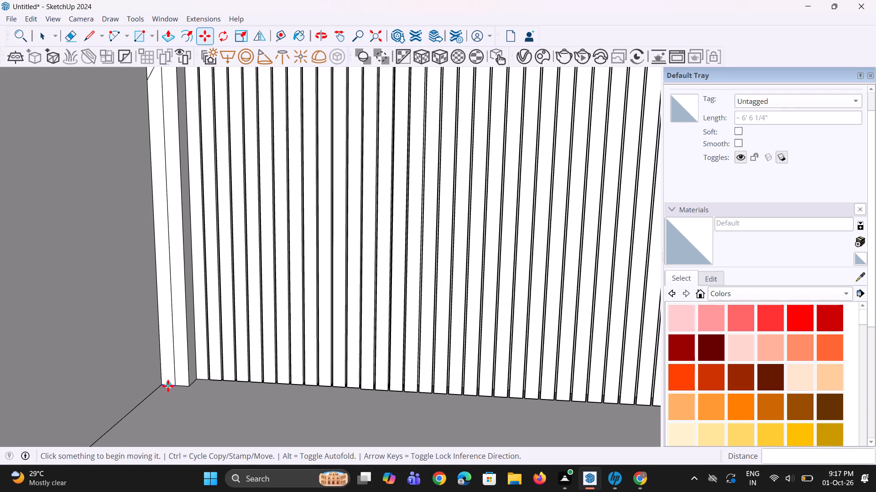
middle_click_drag(168, 386, 184, 380)
scroll(185, 381, "down", 9)
middle_click_drag(191, 380, 197, 389)
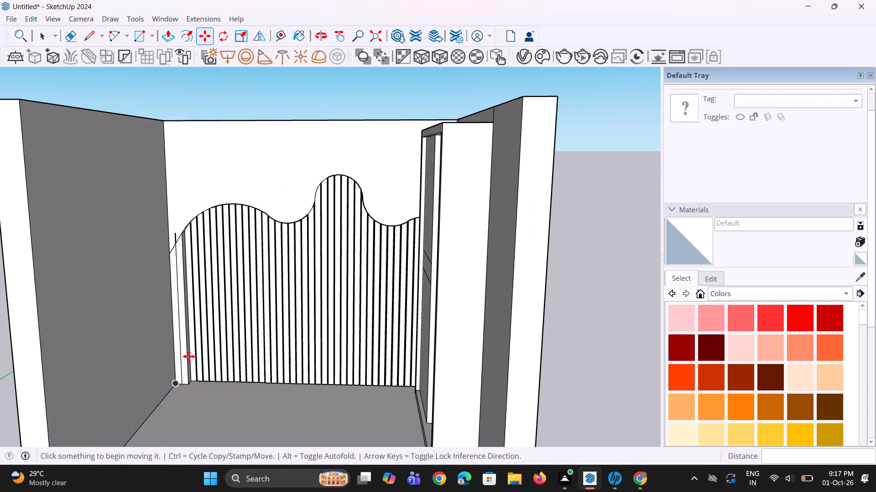
scroll(185, 340, "up", 4)
scroll(171, 250, "up", 3)
scroll(163, 179, "up", 4)
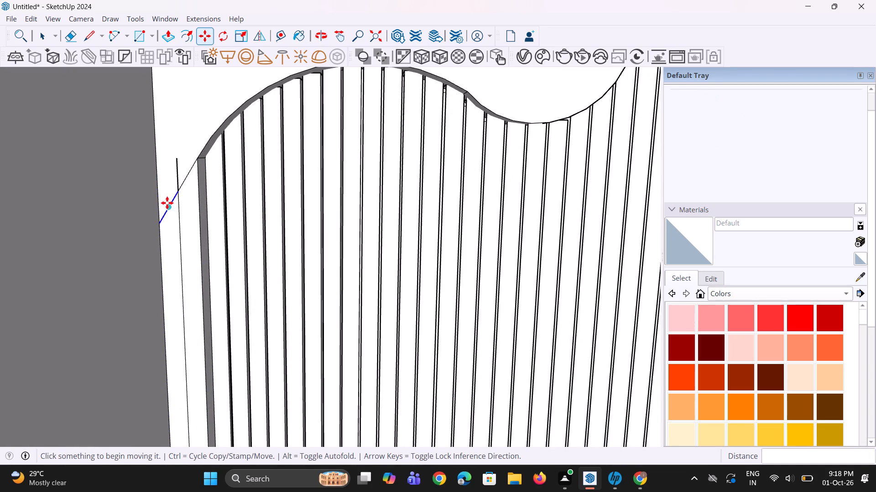
key("e")
left_click(178, 185)
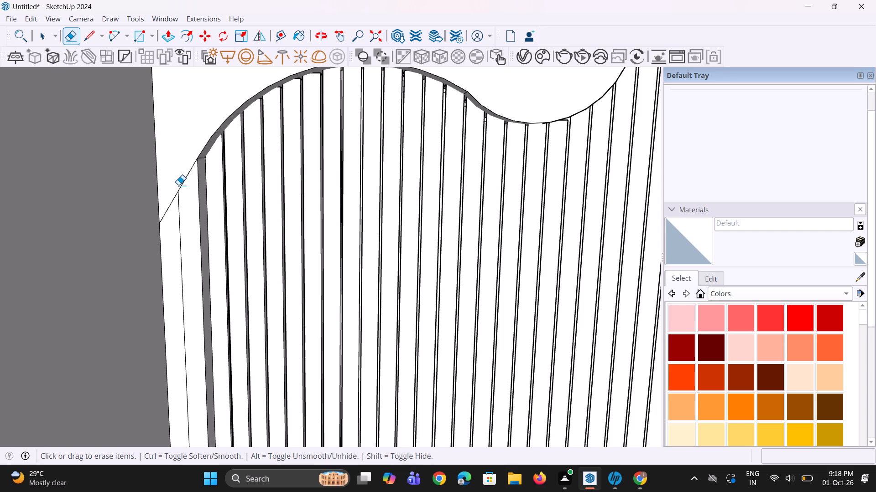
Push/pull both wall strips beside the panel out 4 5/8", flush with the fluted panel's front.
scroll(183, 198, "down", 2)
key("space")
key("p")
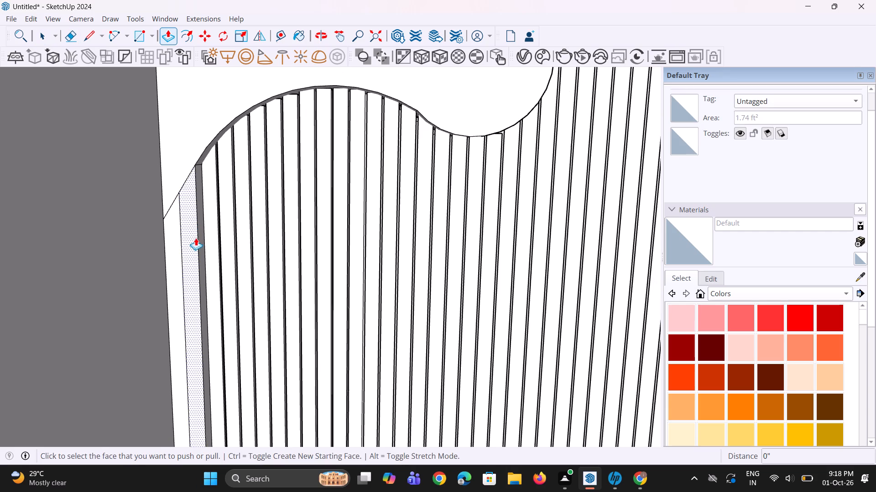
left_click(195, 239)
left_click(210, 239)
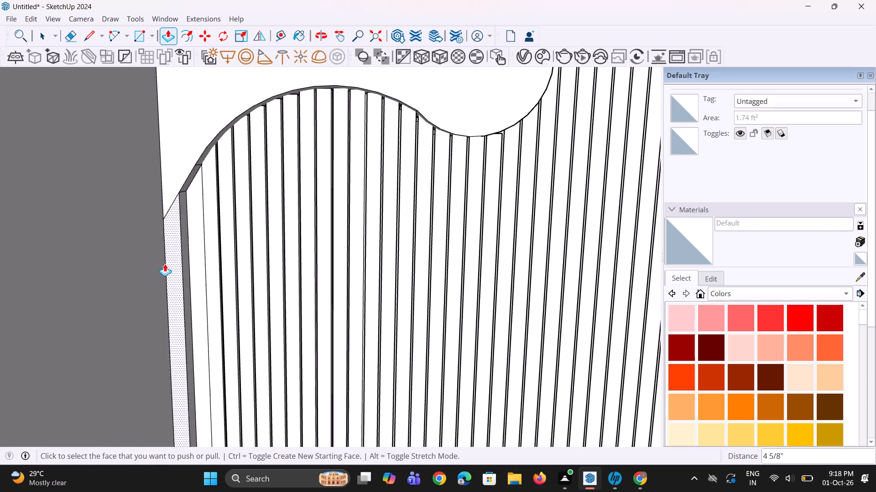
left_click(177, 268)
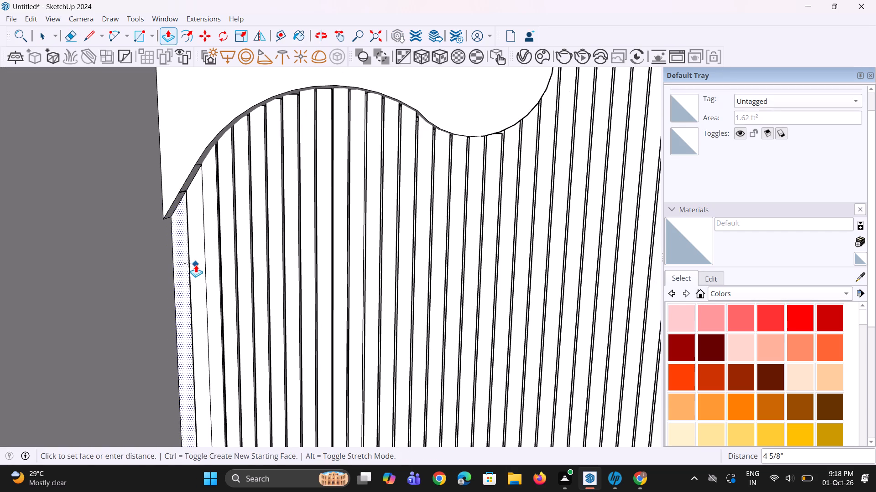
left_click(196, 265)
Copy the two vertical lines on the new panel strips about 11/16" toward the side wall.
scroll(159, 282, "down", 9)
middle_click_drag(162, 278, 176, 283)
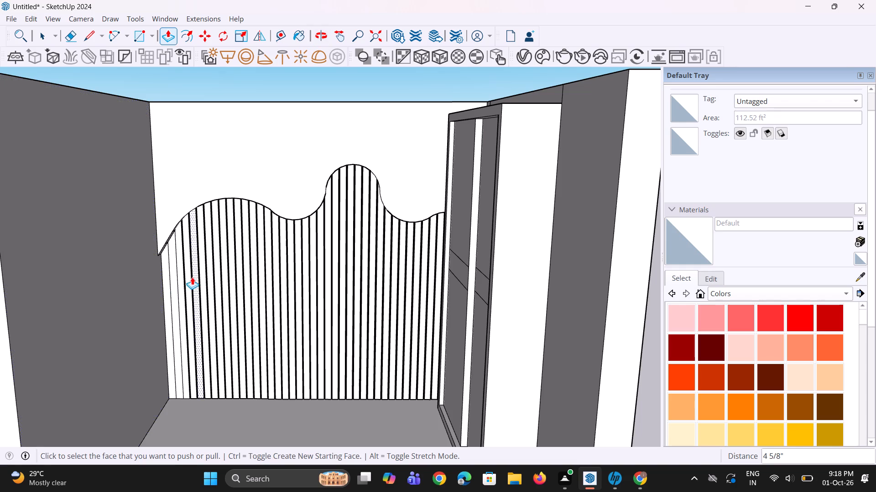
scroll(180, 278, "up", 7)
middle_click_drag(176, 297, 184, 291)
scroll(181, 285, "down", 7)
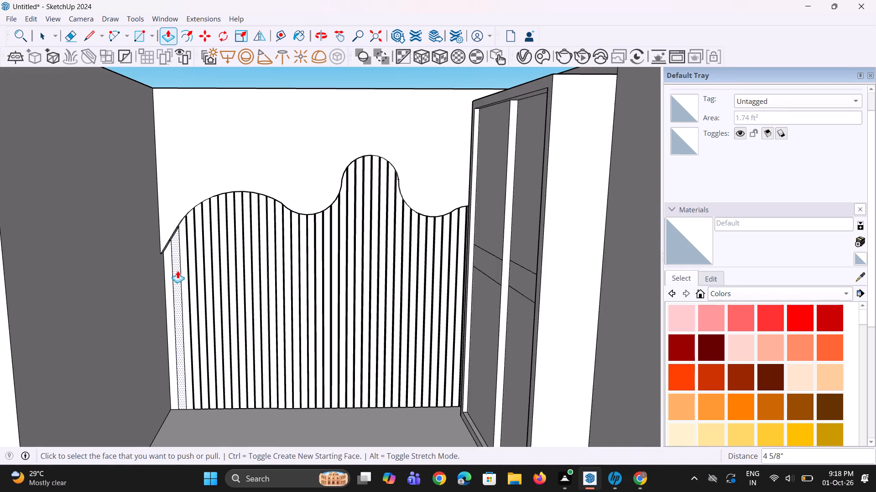
scroll(161, 351, "up", 6)
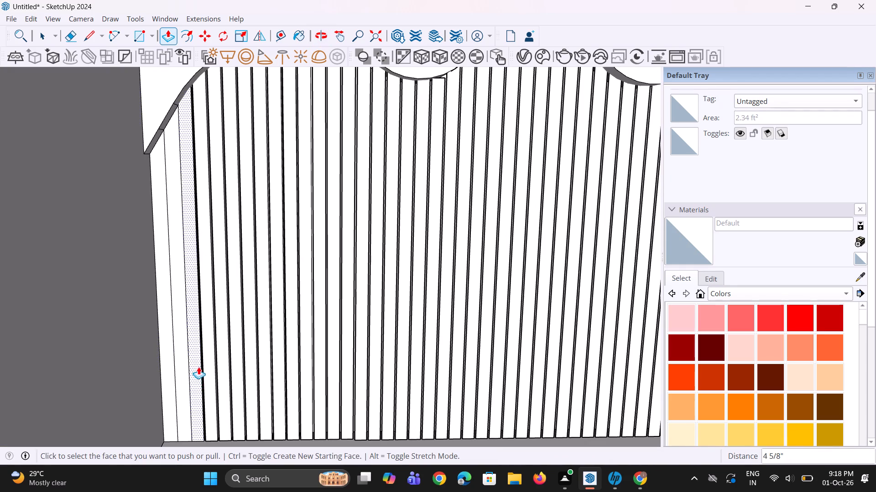
key("space")
key("space")
left_click(191, 420)
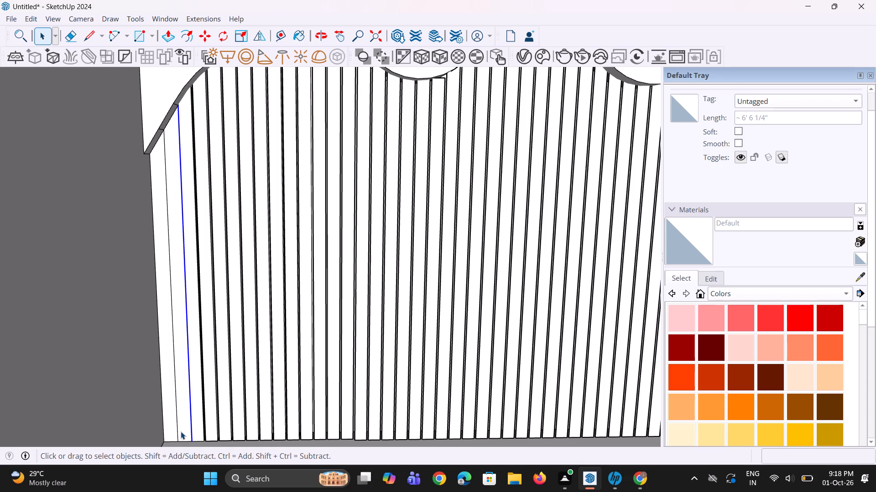
left_click(178, 430)
scroll(201, 392, "down", 5)
scroll(191, 428, "up", 4)
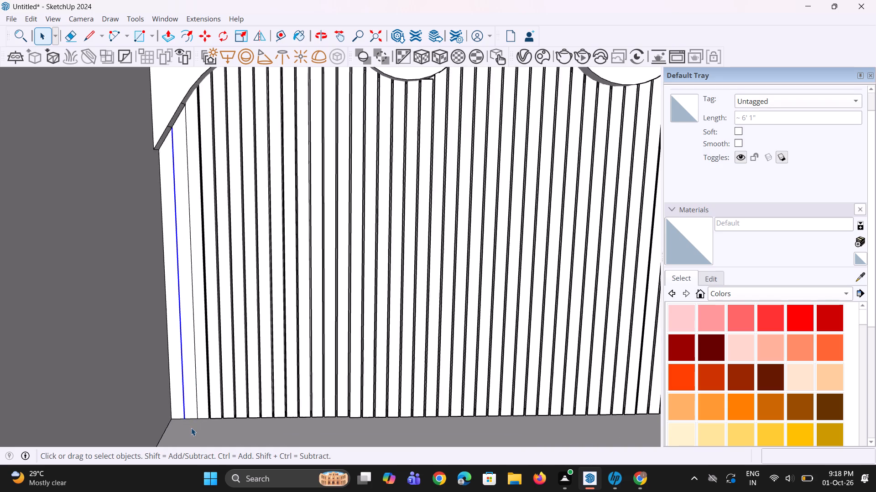
scroll(191, 428, "up", 10)
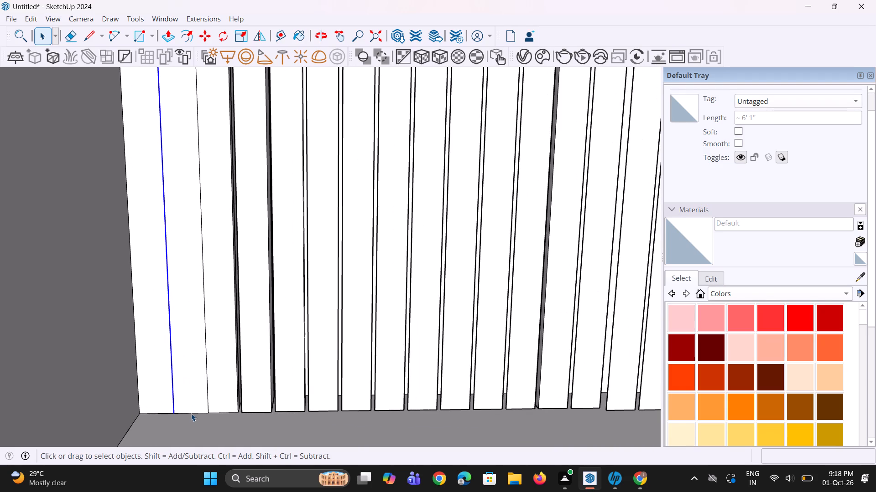
key("m")
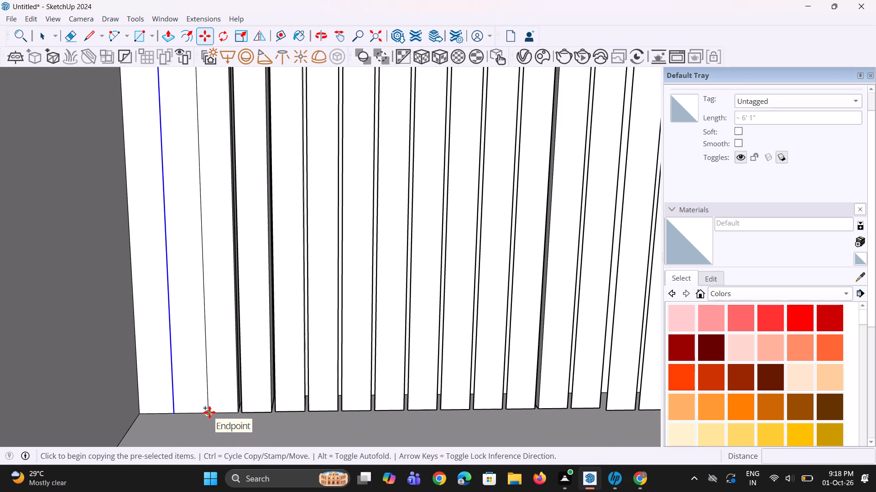
key("space")
left_click(209, 405, "ctrl")
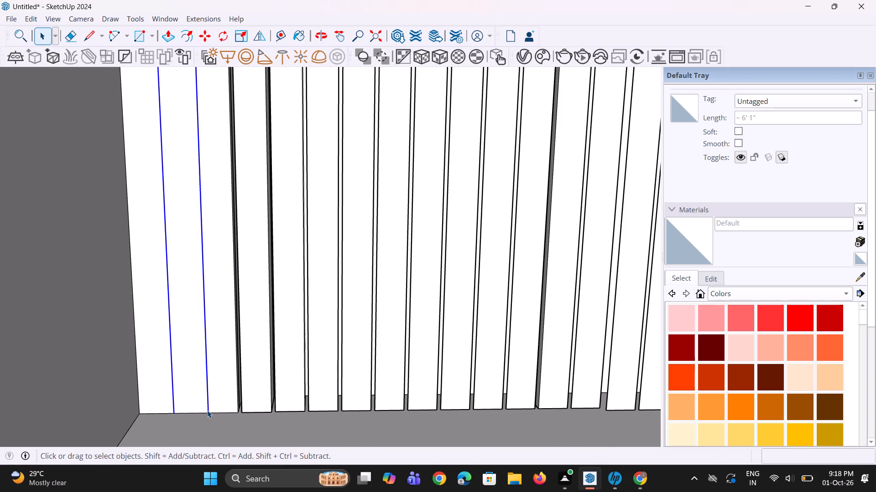
scroll(206, 411, "up", 2)
key("m")
left_click(207, 415)
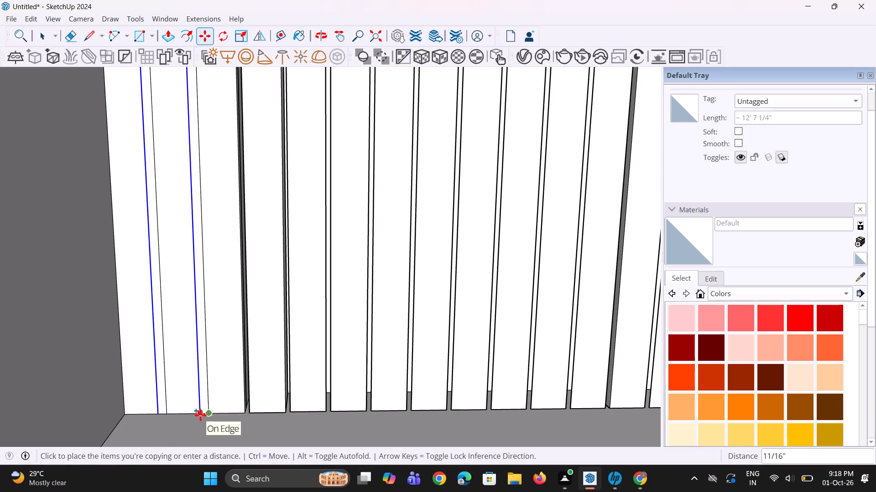
left_click(200, 415)
Push the narrow strip between the first line pair back about 1' 1" and repeat for the second strip to form grooves.
scroll(200, 424, "down", 9)
middle_click_drag(204, 419, 195, 417)
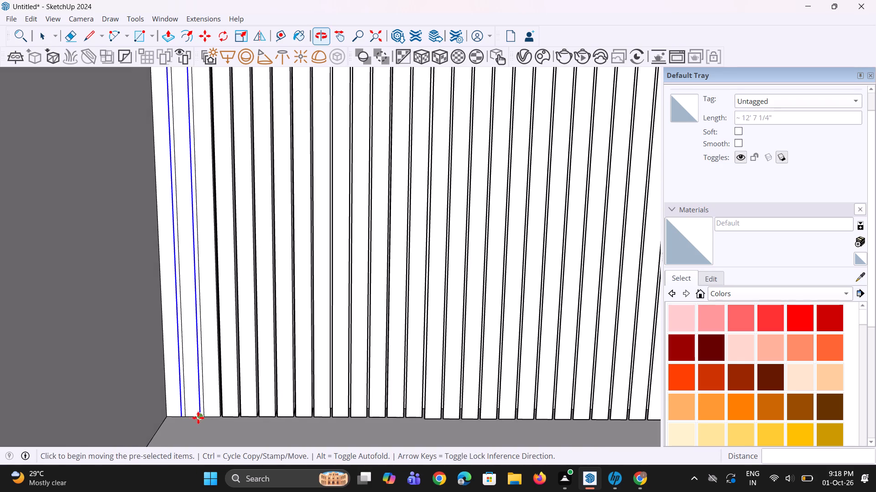
scroll(198, 418, "down", 8)
scroll(197, 308, "up", 2)
scroll(199, 229, "up", 1)
key("p")
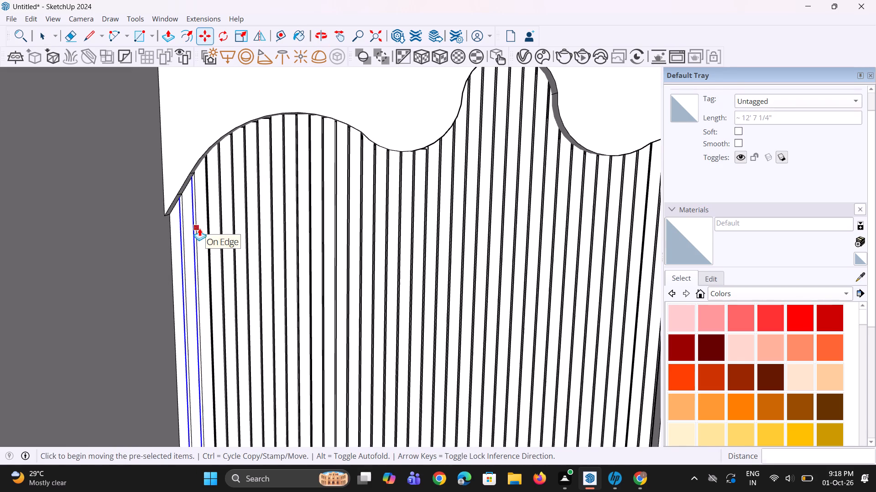
scroll(199, 228, "up", 3)
scroll(185, 168, "up", 3)
left_click(193, 174)
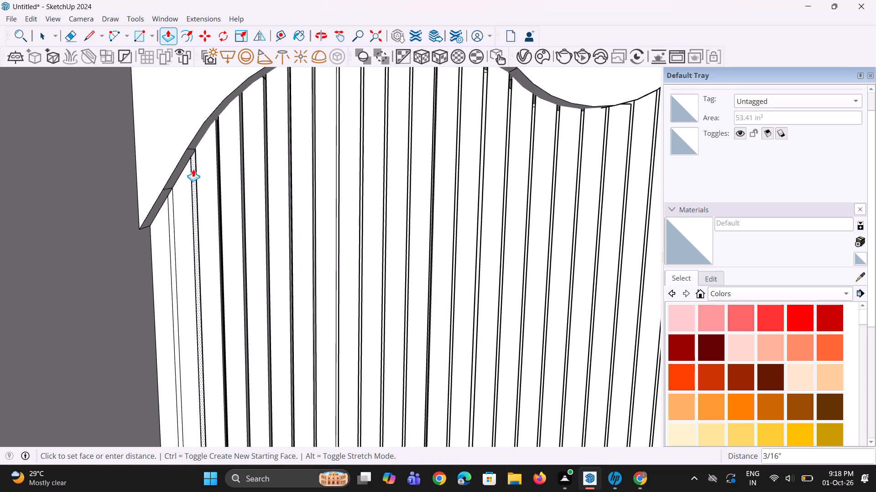
left_click(214, 165)
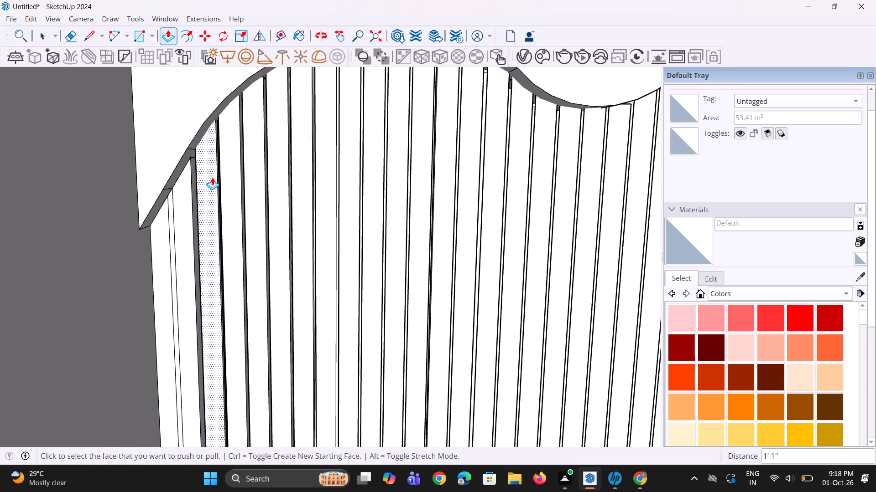
double_click(171, 211)
Inspect the extended fluted panel up close and from outside the room with nothing selected.
scroll(191, 213, "down", 7)
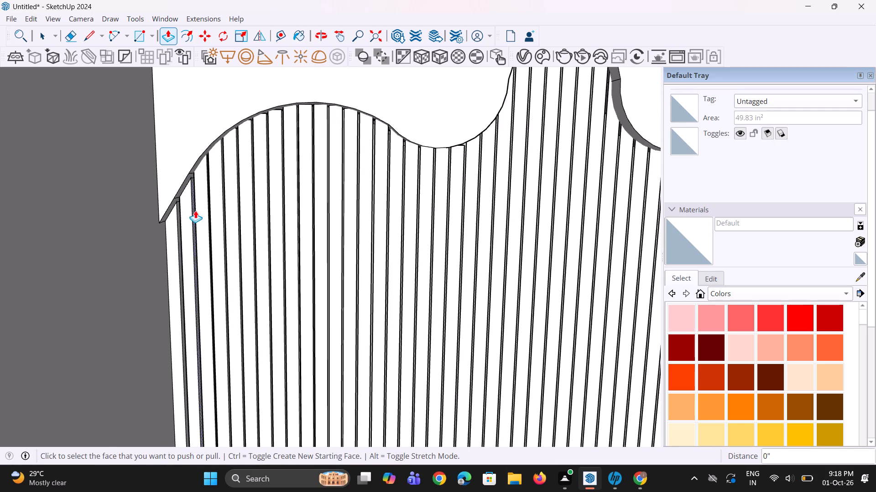
scroll(195, 210, "down", 2)
middle_click_drag(213, 218, 225, 228)
scroll(225, 228, "down", 5)
middle_click_drag(225, 240, 230, 245)
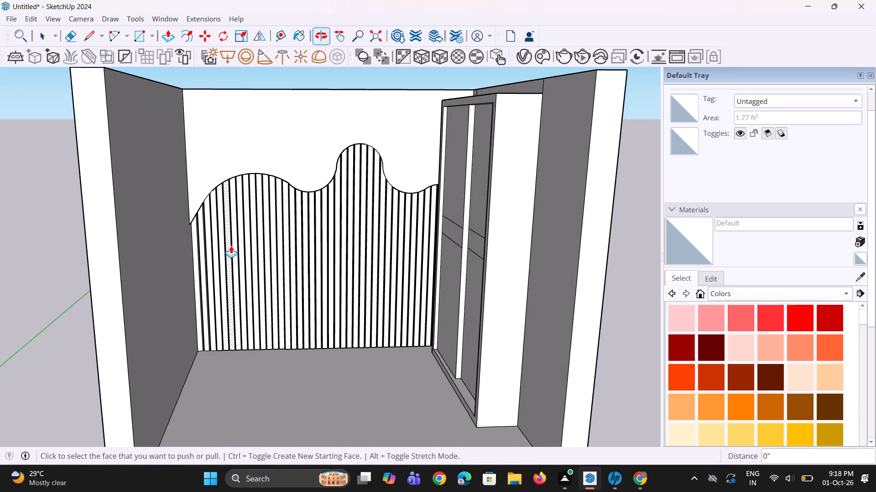
key("space")
key("space")
left_click(45, 247)
scroll(223, 225, "up", 6)
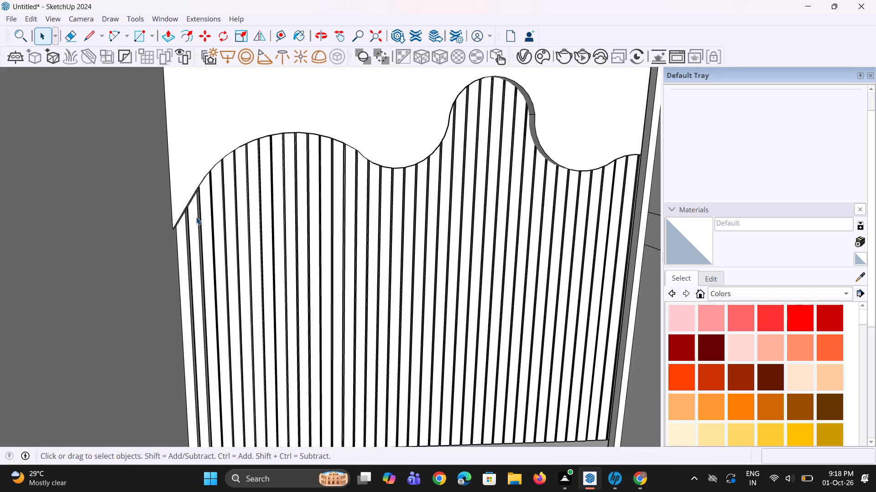
scroll(196, 217, "down", 5)
middle_click_drag(208, 213, 218, 213)
scroll(209, 216, "down", 5)
middle_click_drag(203, 214, 200, 214)
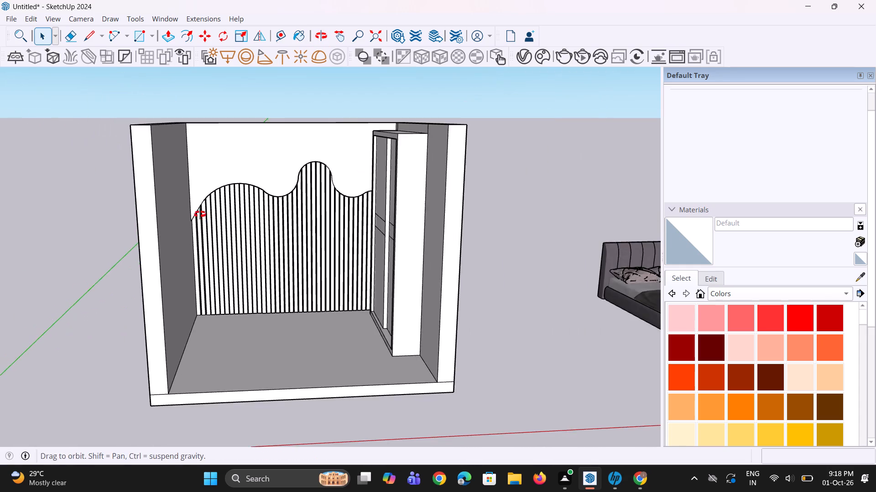
middle_click_drag(200, 214, 175, 202)
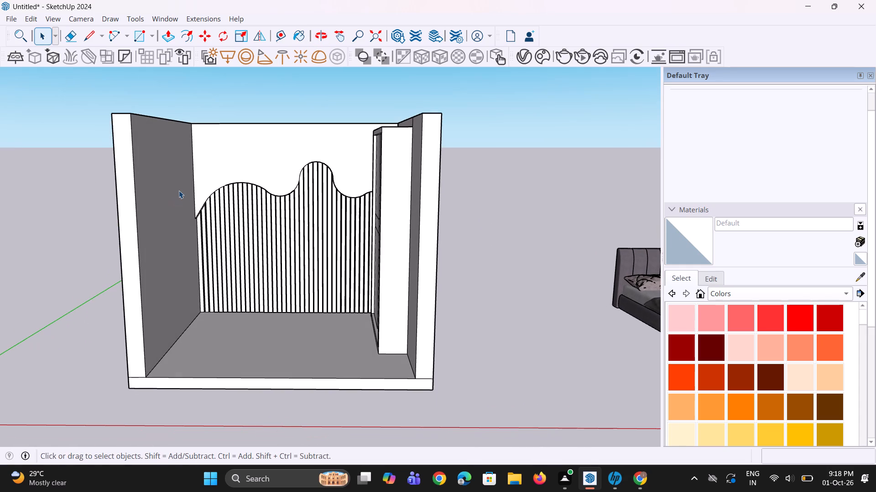
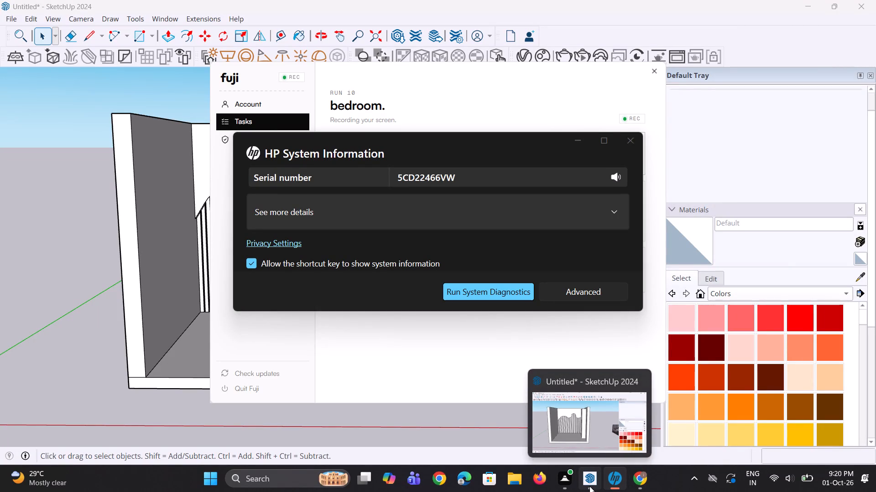
Return to SketchUp and move the bed about 20' 5 5/8" along the red axis into the open bedroom.
left_click(589, 486)
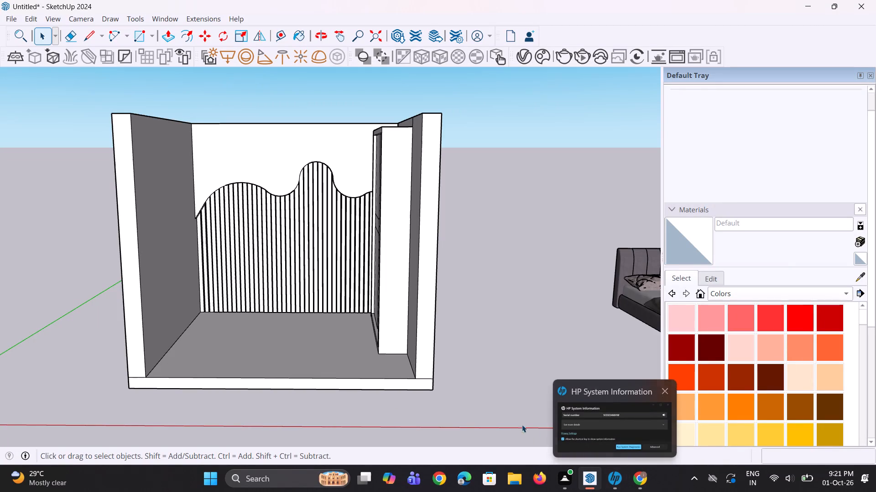
scroll(454, 355, "down", 5)
middle_click_drag(334, 334, 344, 334)
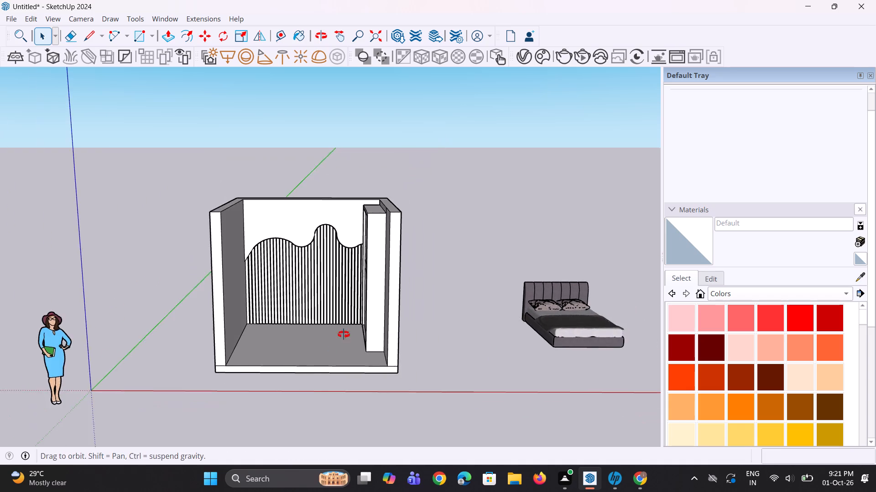
middle_click_drag(344, 334, 360, 343)
scroll(340, 328, "up", 4)
middle_click_drag(355, 319, 475, 381)
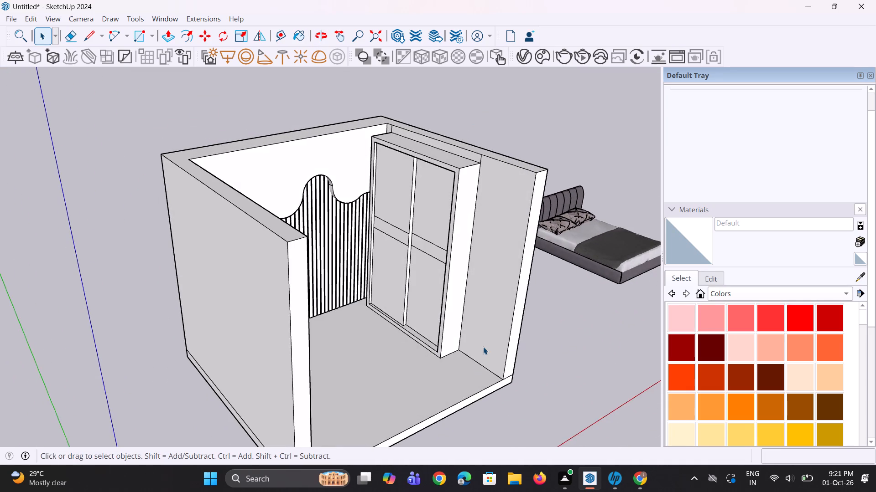
scroll(485, 343, "up", 2)
scroll(485, 343, "down", 2)
middle_click_drag(486, 342, 448, 334)
left_click(579, 252)
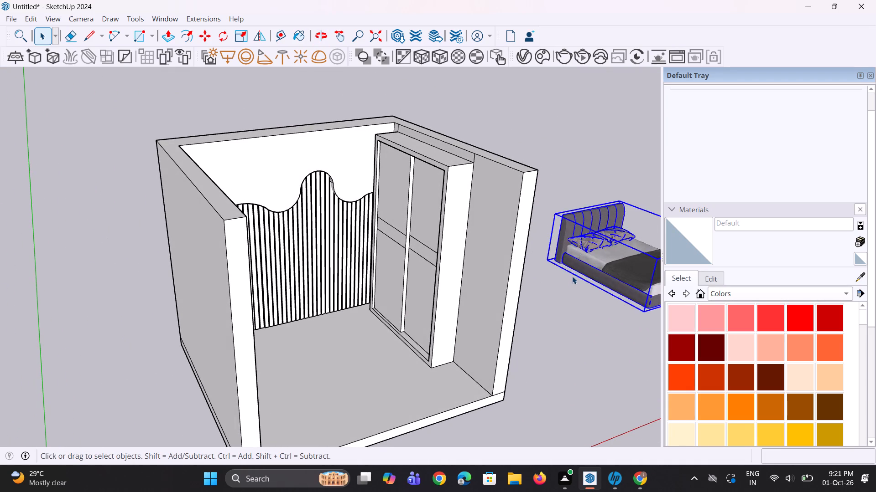
scroll(558, 284, "down", 5)
middle_click_drag(588, 298, 539, 305)
scroll(567, 304, "down", 3)
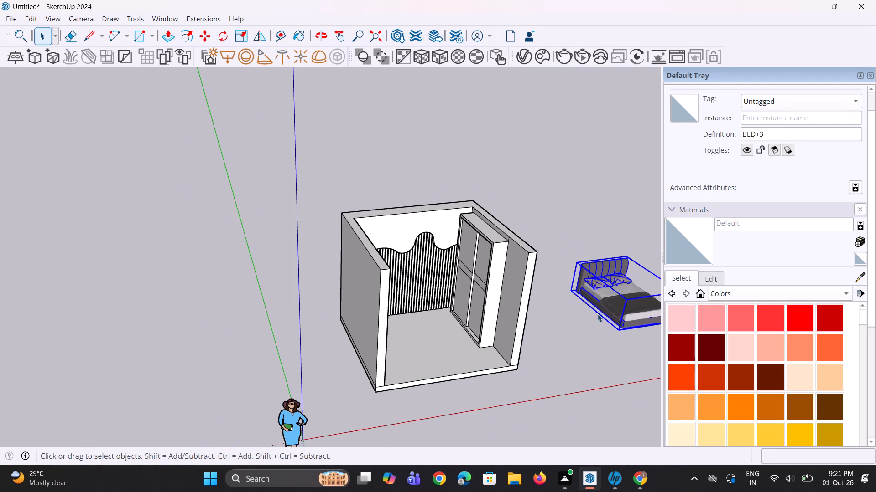
key("m")
left_click(617, 334)
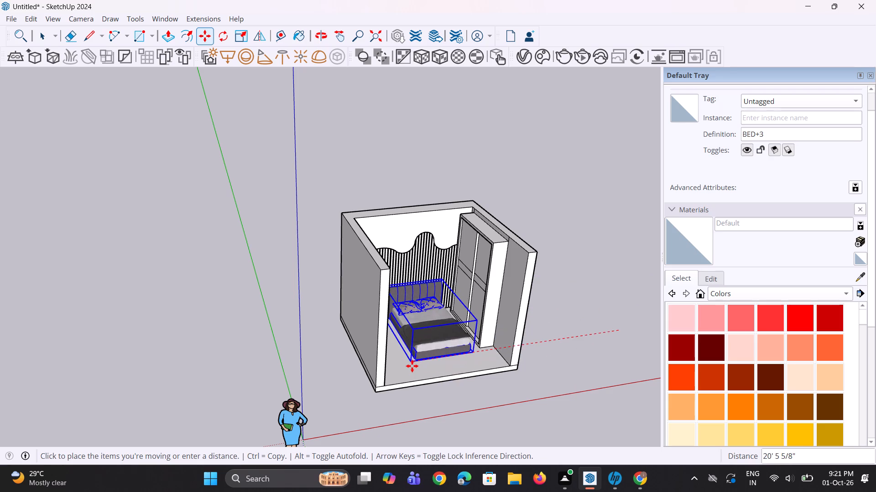
left_click(412, 364)
Scale the bed down uniformly from its lower foot corner to about 0.91, and reduce it slightly a second time.
middle_click_drag(435, 357, 339, 383)
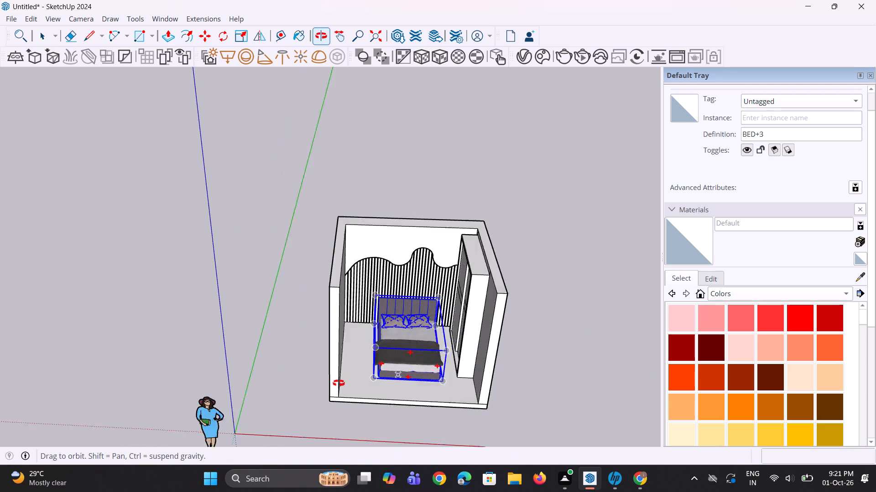
middle_click_drag(339, 383, 336, 384)
scroll(352, 359, "down", 3)
key("s")
scroll(367, 371, "up", 6)
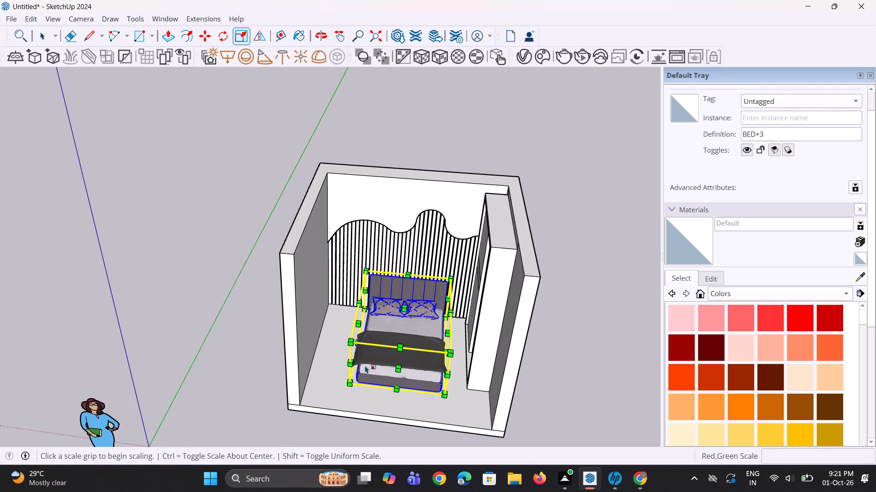
left_click(347, 385)
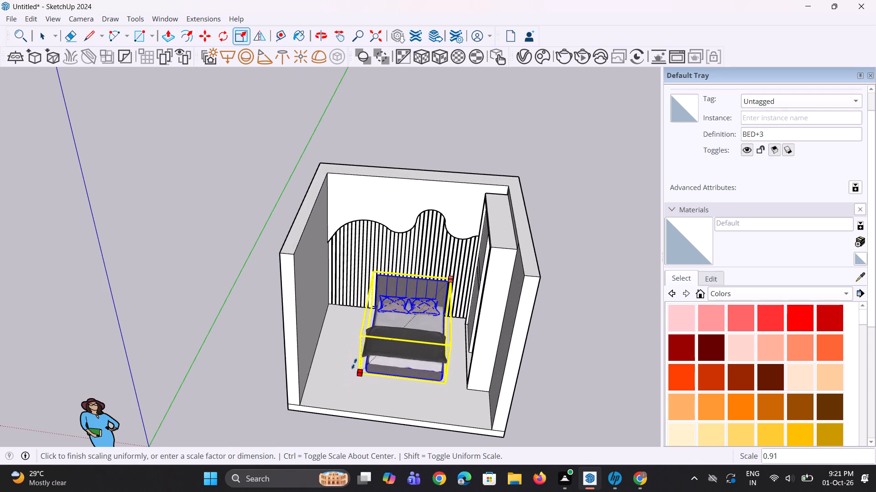
left_click(355, 360)
middle_click_drag(389, 370, 412, 372)
scroll(445, 346, "up", 1)
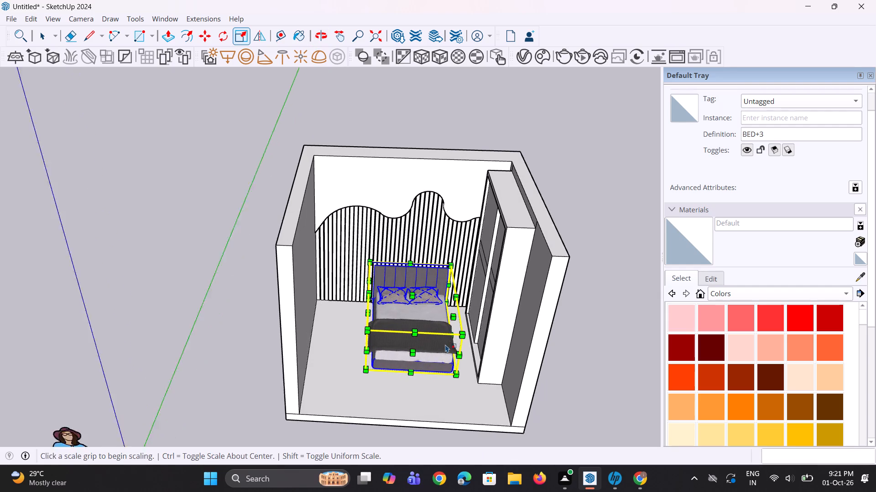
scroll(445, 344, "up", 1)
left_click(362, 371)
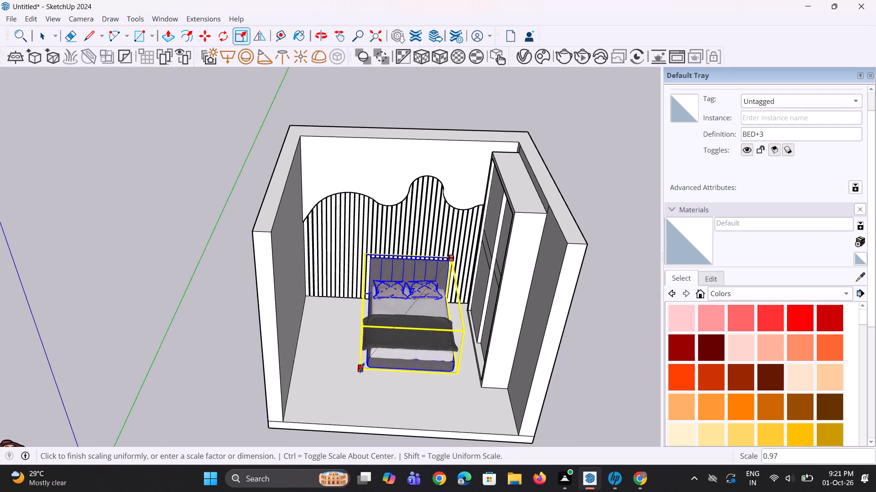
left_click(364, 358)
Move the bed about 10 5/8" along the fluted wall, away from the wardrobe.
middle_click_drag(375, 365, 387, 368)
scroll(382, 364, "up", 3)
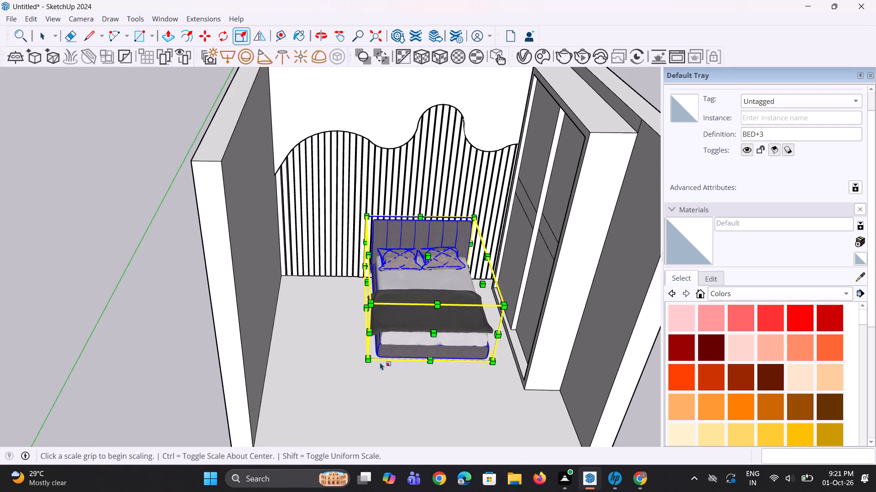
key("m")
left_click(369, 364)
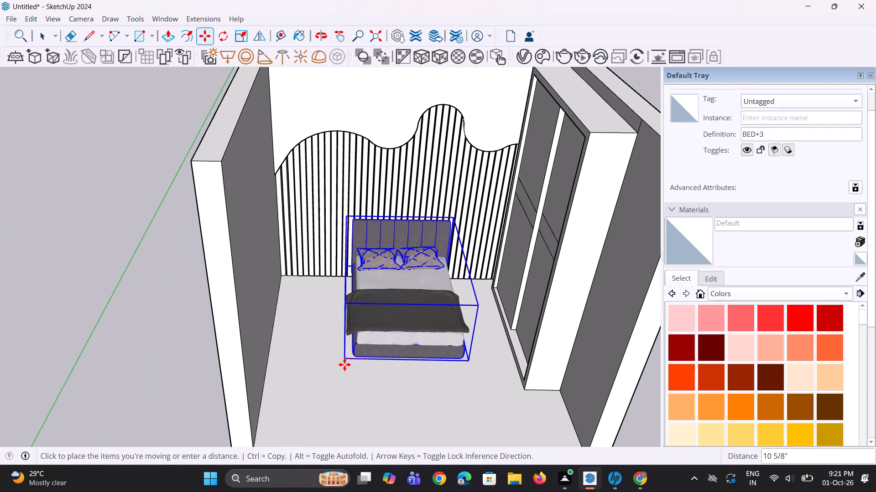
left_click(343, 364)
Move the bed about 3" toward the fluted panel to close the gap behind the headboard, and deselect it.
middle_click_drag(356, 365, 515, 483)
scroll(416, 310, "up", 3)
middle_click_drag(355, 278, 368, 318)
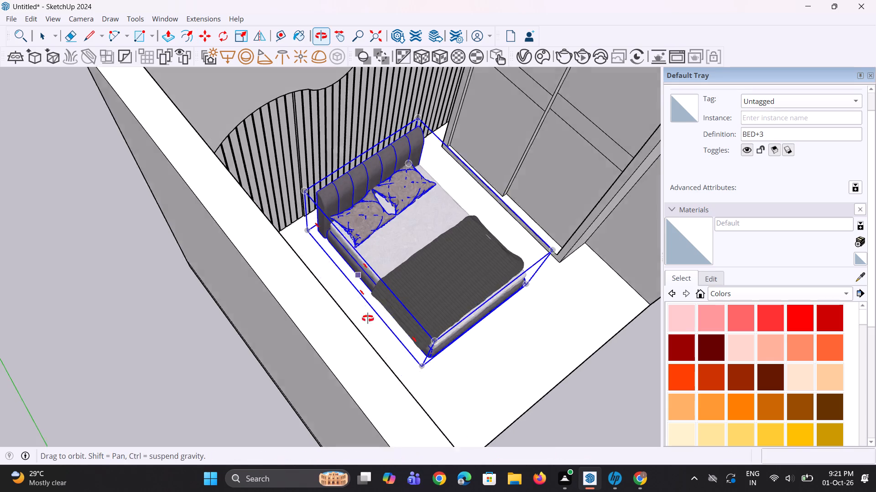
middle_click_drag(368, 318, 378, 335)
scroll(273, 265, "up", 6)
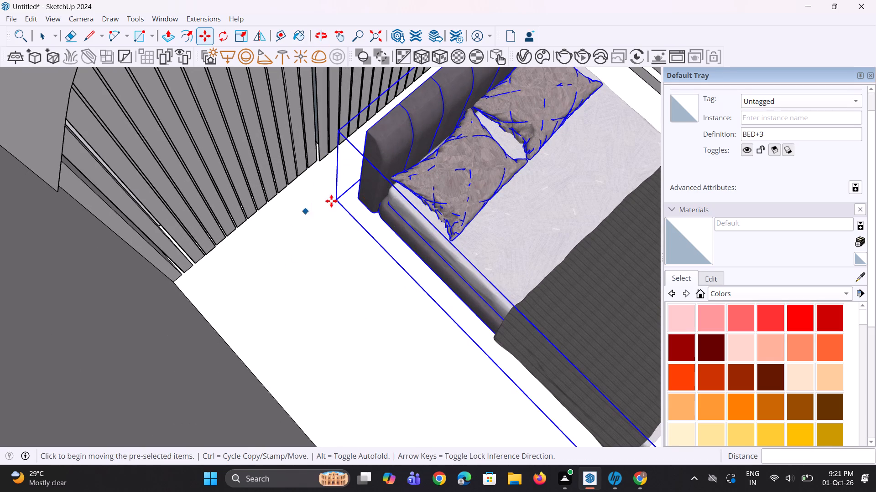
left_click(334, 198)
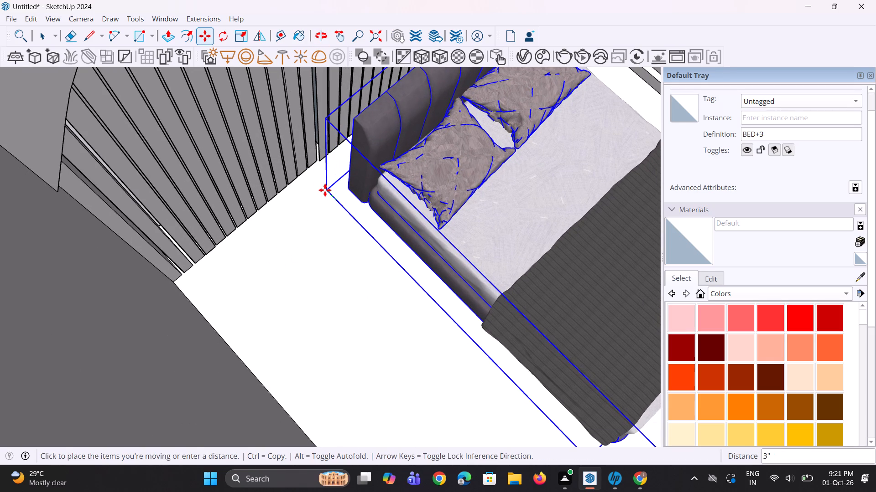
left_click(325, 190)
scroll(337, 220, "down", 2)
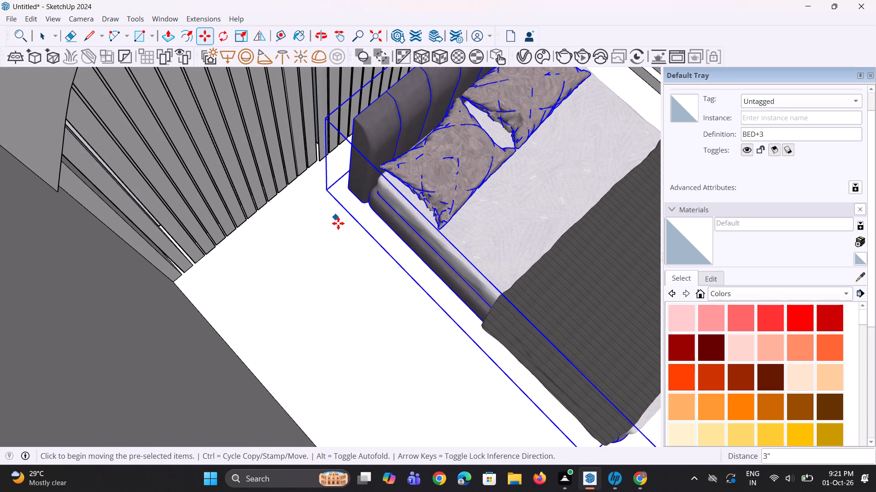
scroll(338, 223, "down", 4)
key("space")
key("space")
middle_click_drag(358, 244, 351, 241)
scroll(359, 247, "down", 5)
middle_click_drag(417, 245, 324, 203)
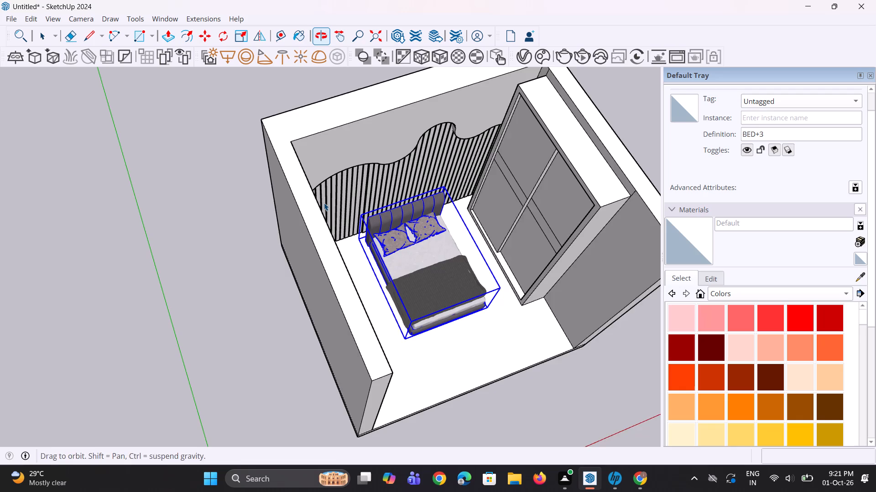
left_click(174, 228)
Examine the bed's placement against the fluted panel and the wardrobe from several angles.
middle_click_drag(441, 238, 354, 192)
scroll(410, 234, "down", 3)
middle_click_drag(458, 279, 416, 237)
scroll(423, 300, "up", 6)
middle_click_drag(425, 297, 446, 296)
scroll(486, 255, "up", 3)
middle_click_drag(486, 248, 477, 224)
scroll(485, 289, "down", 5)
scroll(485, 292, "up", 1)
middle_click_drag(485, 292, 490, 297)
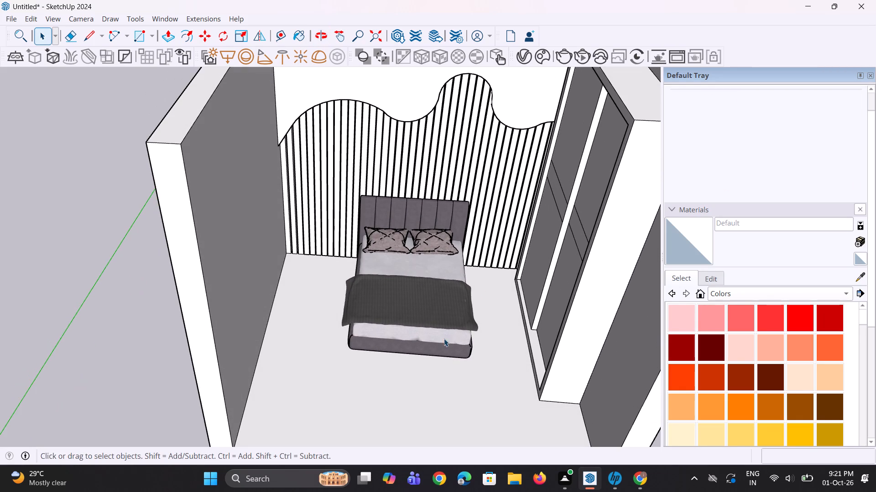
Move the bed about 3" sideways toward the wardrobe and clear the selection.
left_click(362, 345)
scroll(365, 357, "up", 2)
key("s")
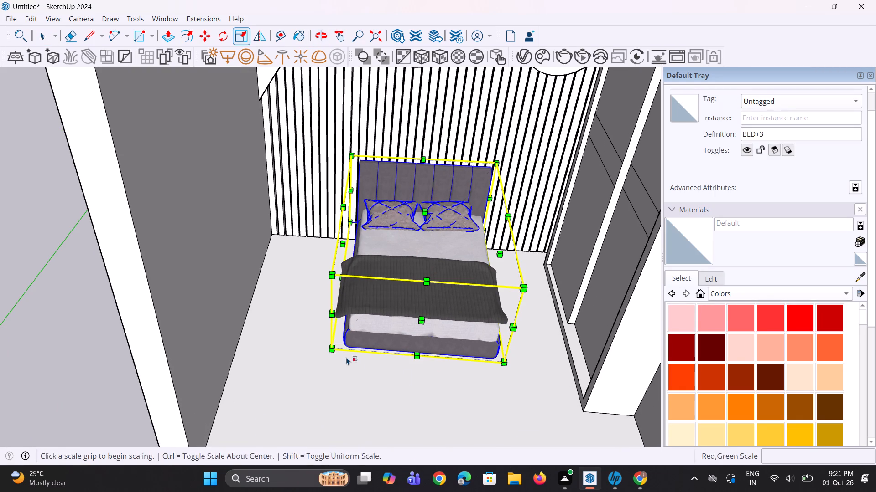
left_click(334, 352)
left_click(334, 351)
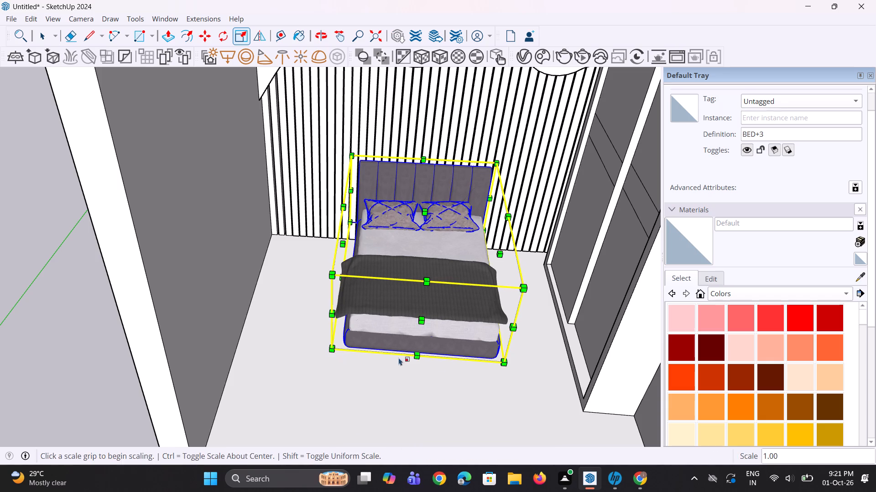
key("m")
left_click(503, 358)
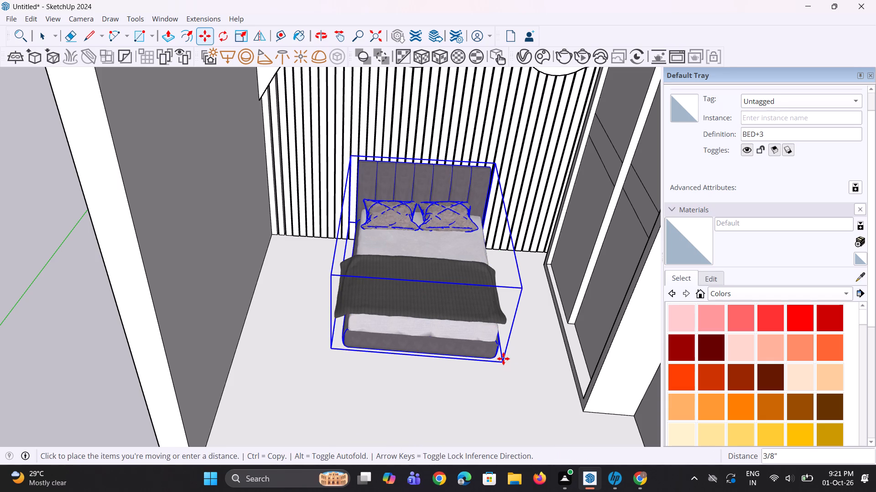
left_click(509, 359)
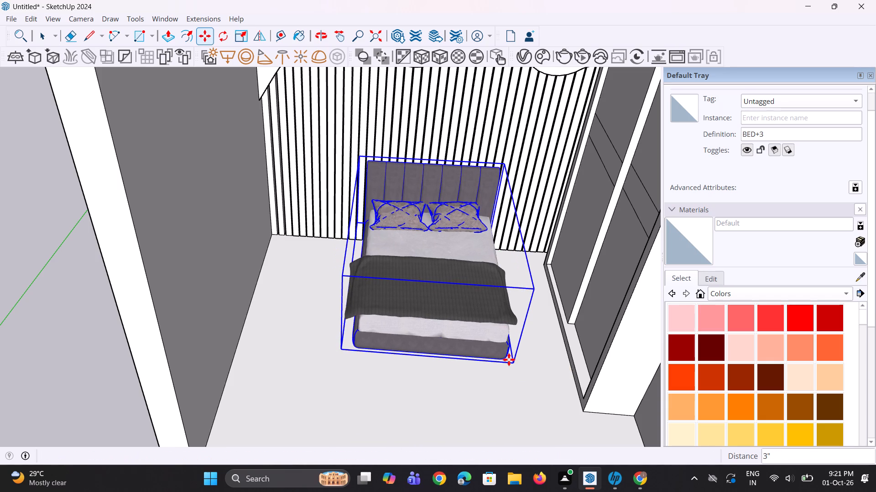
key("space")
scroll(458, 383, "down", 7)
left_click(183, 371)
Stretch the bed slightly lengthwise from the center of its foot end.
scroll(530, 342, "up", 3)
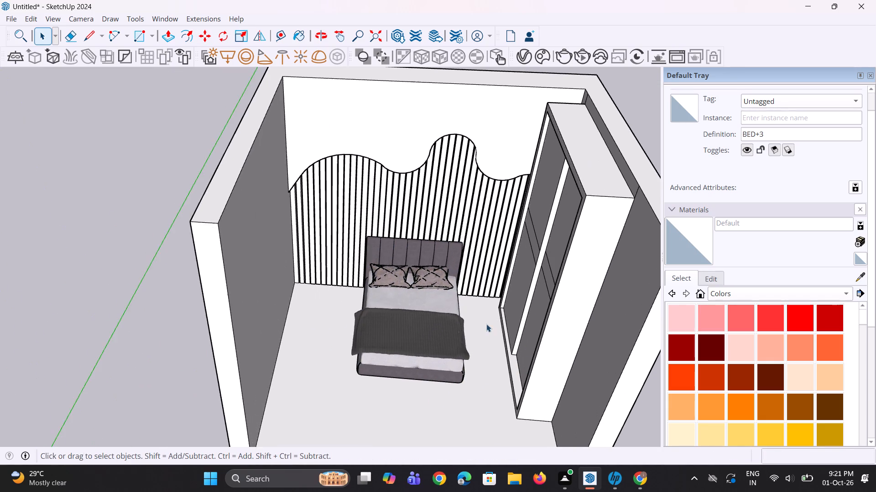
middle_click_drag(486, 324, 456, 313)
left_click(395, 351)
middle_click_drag(406, 353, 410, 337)
key("s")
left_click(398, 354)
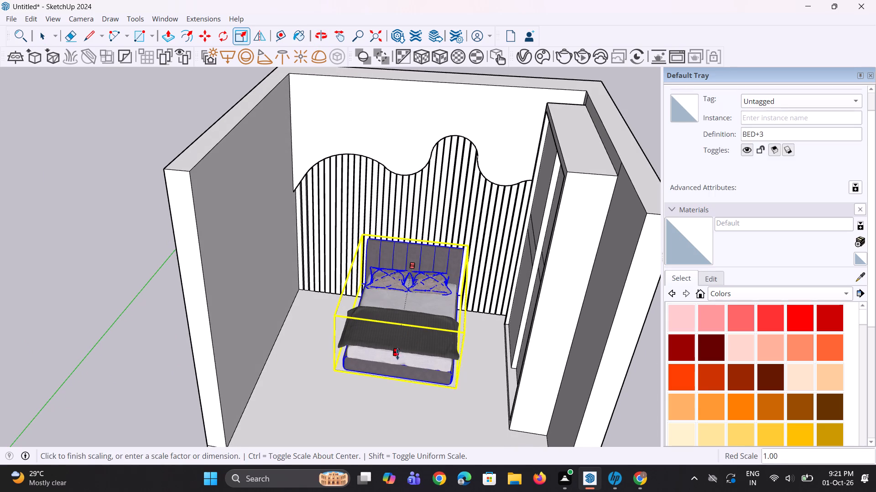
left_click(395, 359)
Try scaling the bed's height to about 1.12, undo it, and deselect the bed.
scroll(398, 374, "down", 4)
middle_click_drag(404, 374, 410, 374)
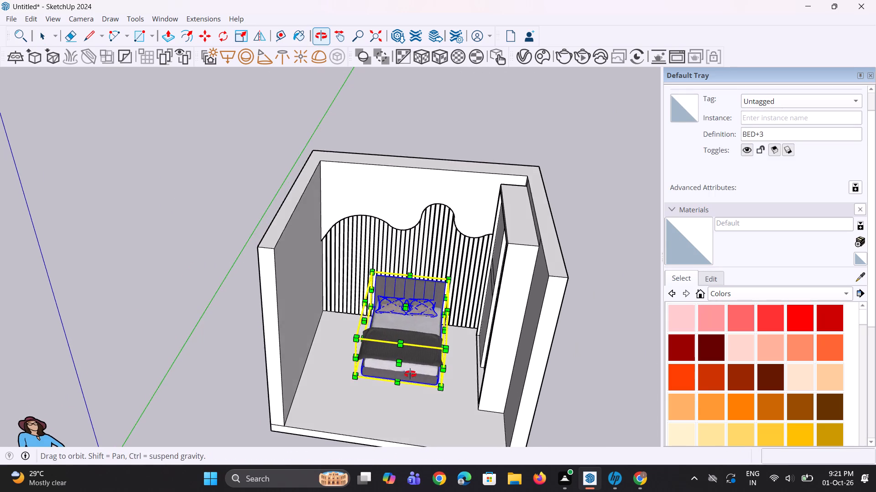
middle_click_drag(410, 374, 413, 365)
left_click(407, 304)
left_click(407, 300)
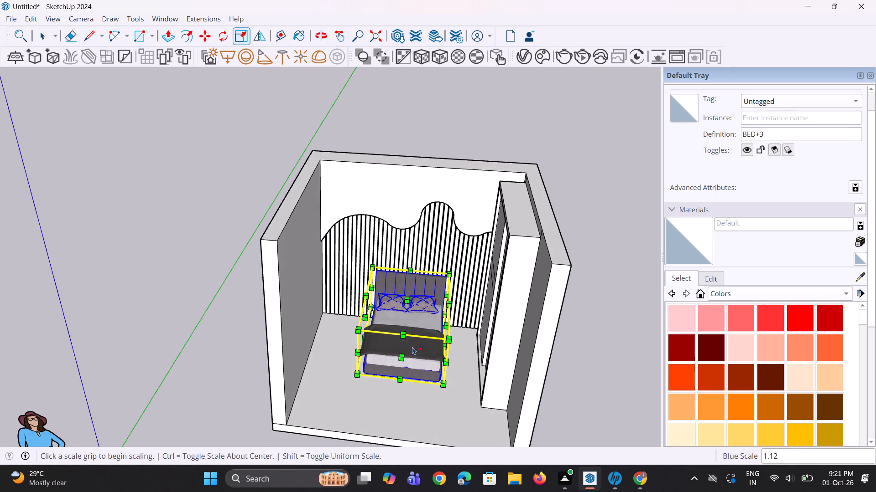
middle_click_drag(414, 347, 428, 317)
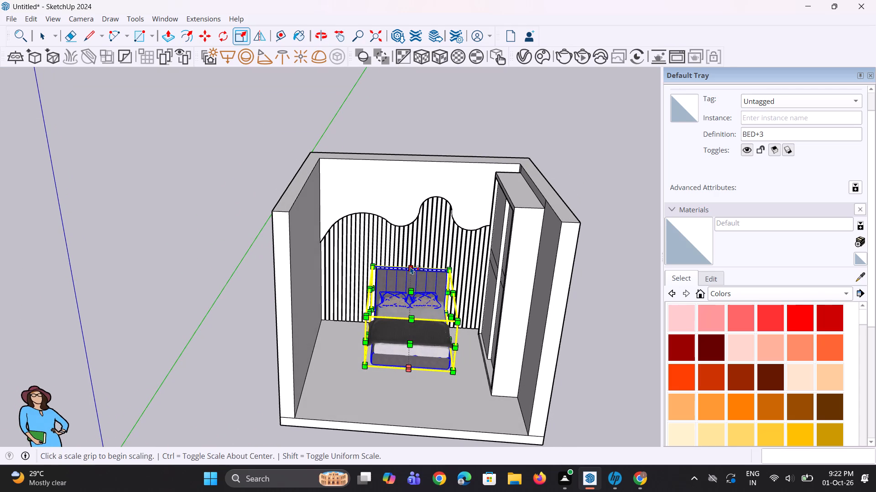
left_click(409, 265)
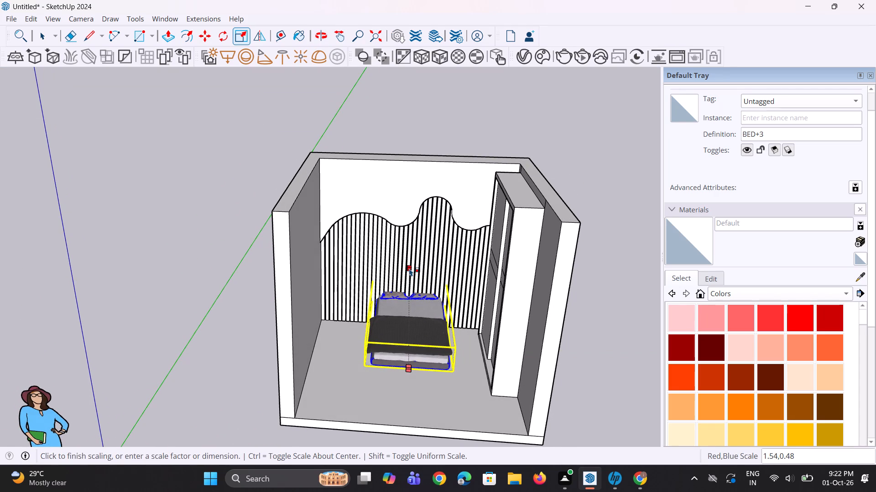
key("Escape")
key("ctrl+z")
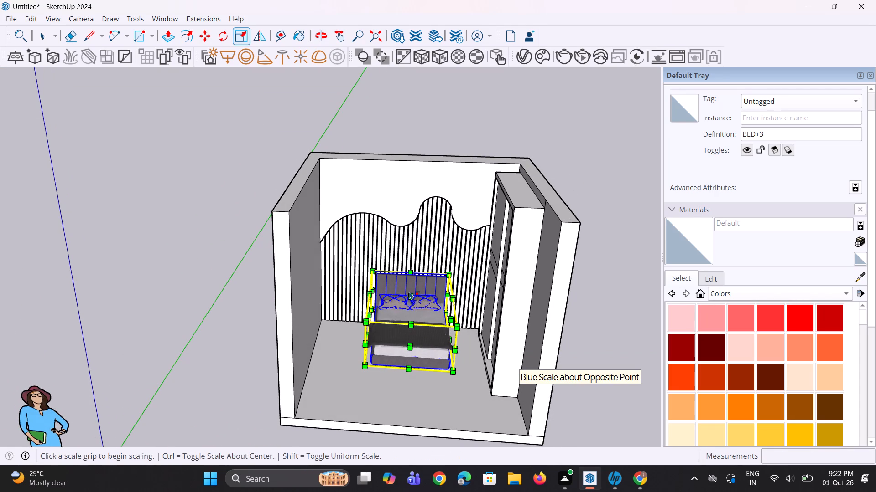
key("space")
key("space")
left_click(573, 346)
Open the bed component for editing.
middle_click_drag(453, 353, 449, 327)
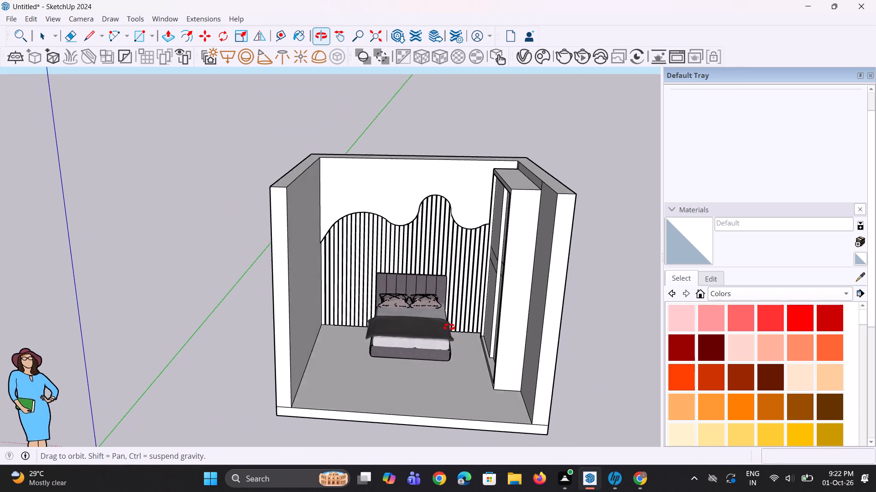
middle_click_drag(449, 327, 448, 327)
left_click(425, 332)
right_click(425, 332)
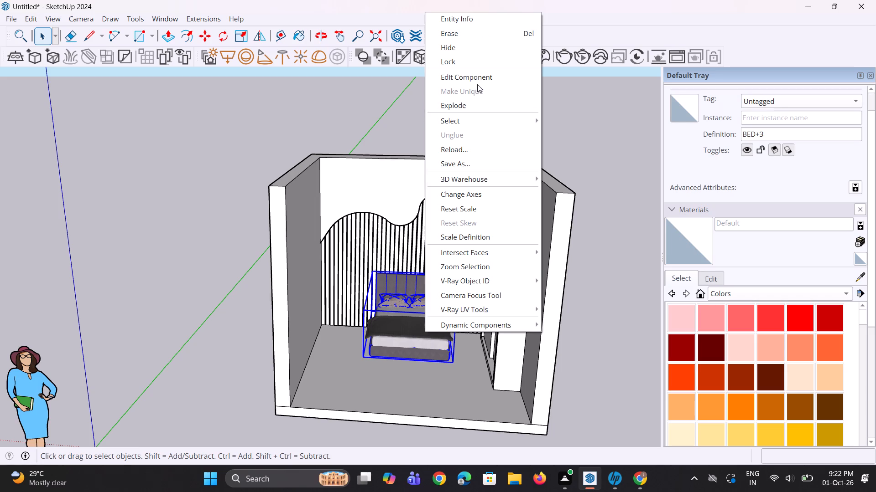
left_click(478, 82)
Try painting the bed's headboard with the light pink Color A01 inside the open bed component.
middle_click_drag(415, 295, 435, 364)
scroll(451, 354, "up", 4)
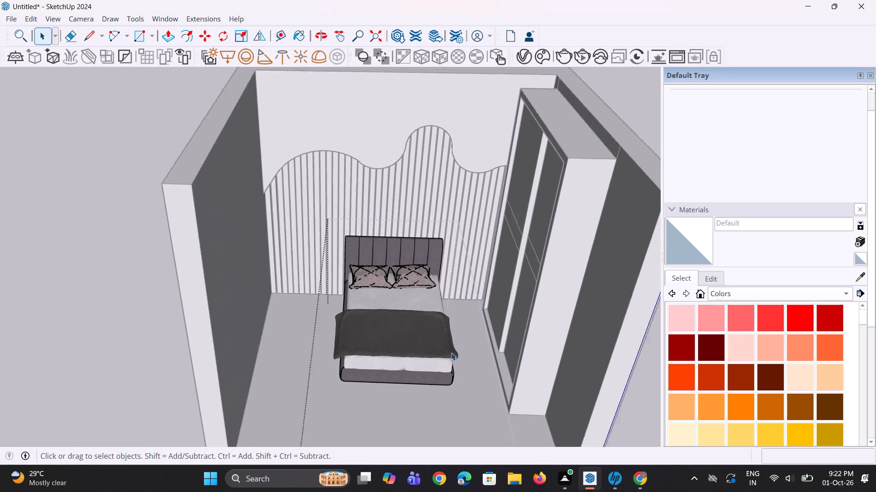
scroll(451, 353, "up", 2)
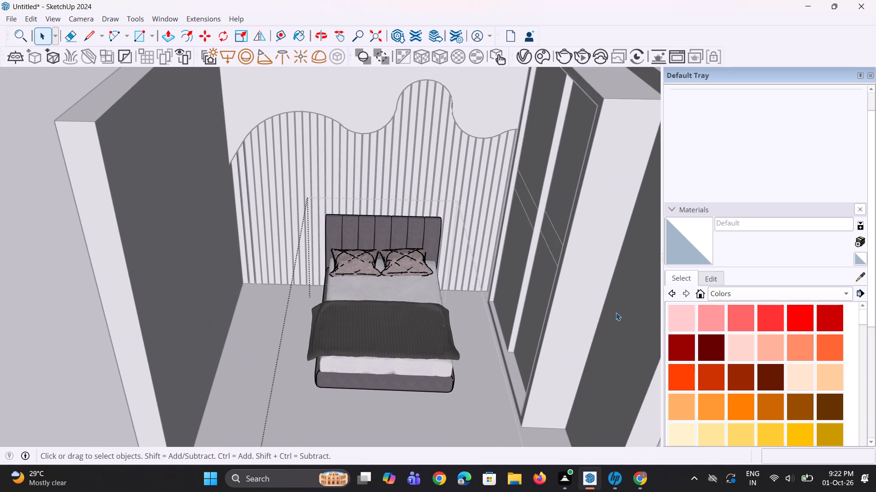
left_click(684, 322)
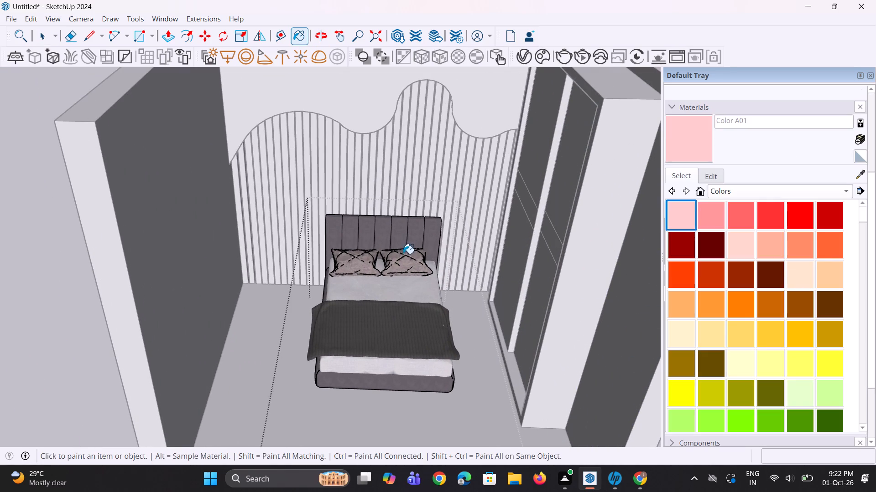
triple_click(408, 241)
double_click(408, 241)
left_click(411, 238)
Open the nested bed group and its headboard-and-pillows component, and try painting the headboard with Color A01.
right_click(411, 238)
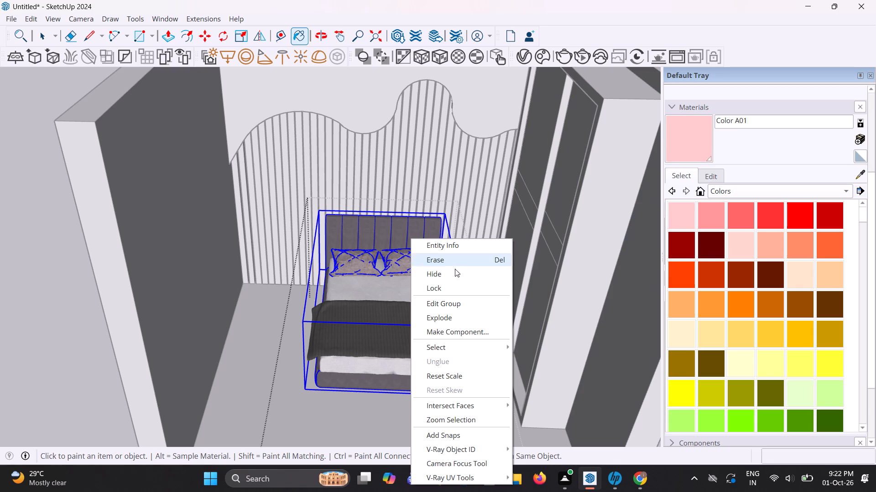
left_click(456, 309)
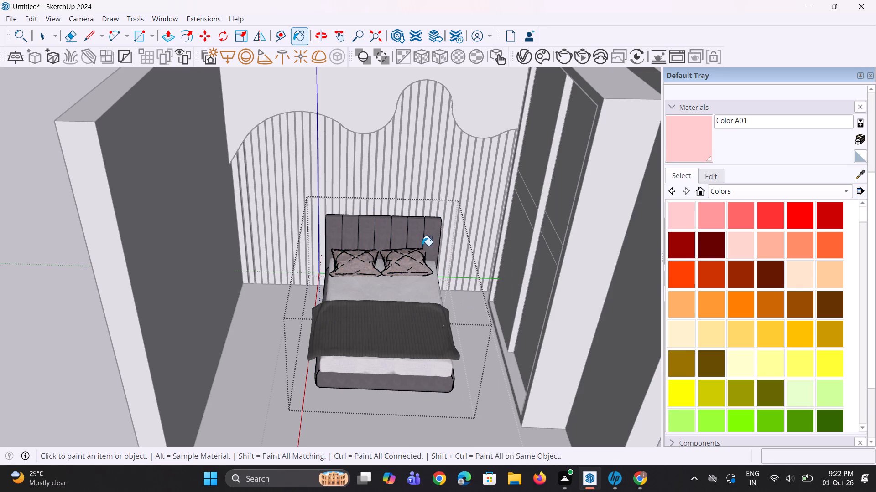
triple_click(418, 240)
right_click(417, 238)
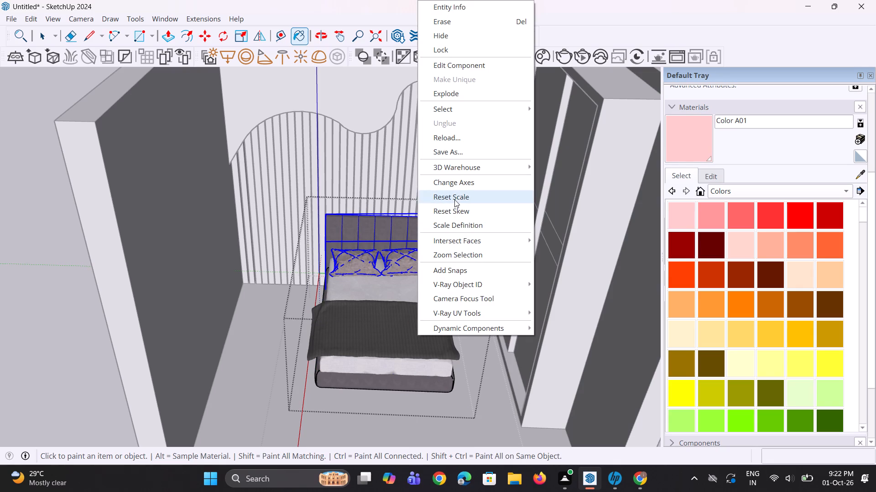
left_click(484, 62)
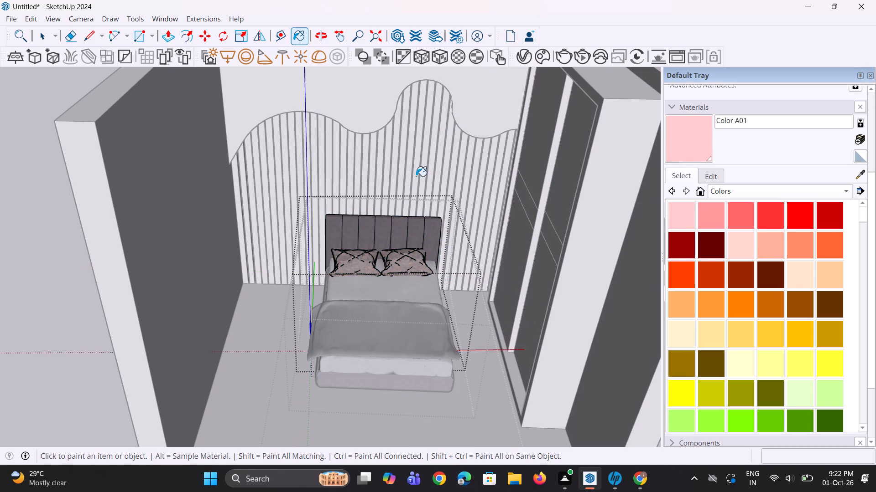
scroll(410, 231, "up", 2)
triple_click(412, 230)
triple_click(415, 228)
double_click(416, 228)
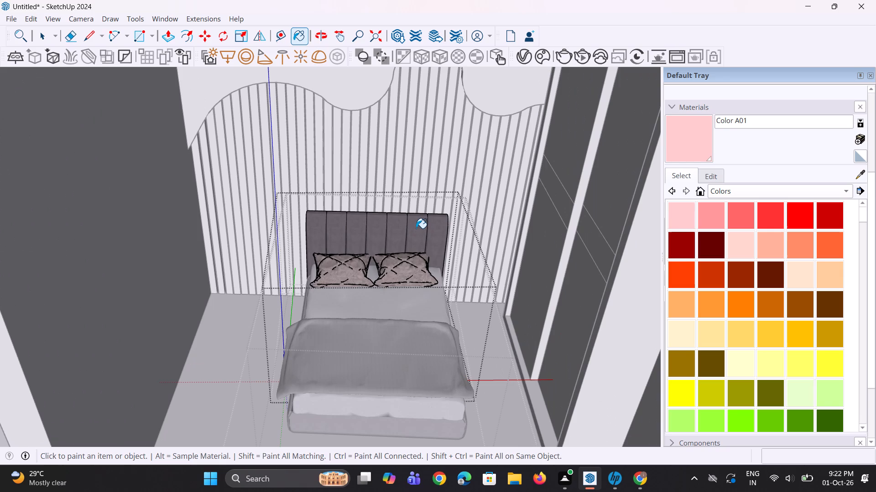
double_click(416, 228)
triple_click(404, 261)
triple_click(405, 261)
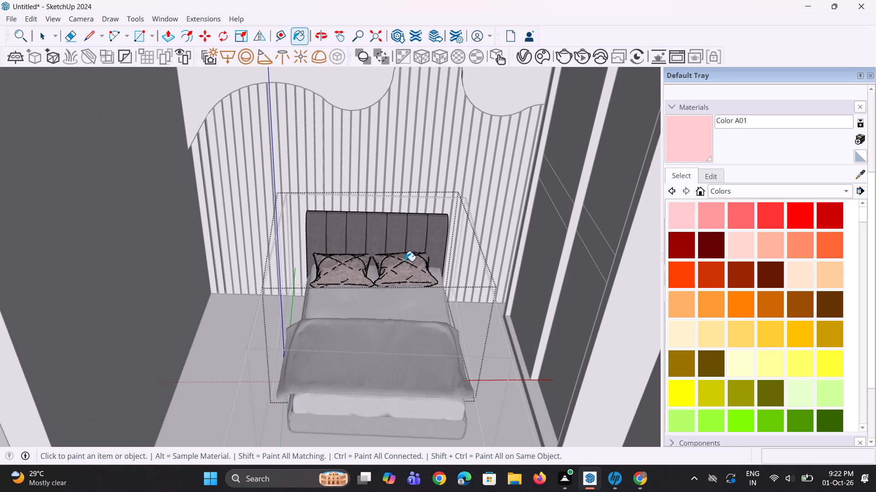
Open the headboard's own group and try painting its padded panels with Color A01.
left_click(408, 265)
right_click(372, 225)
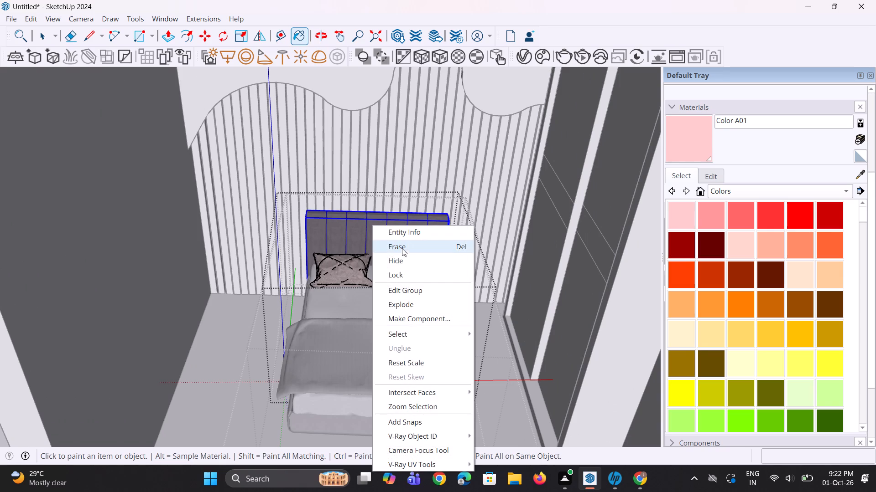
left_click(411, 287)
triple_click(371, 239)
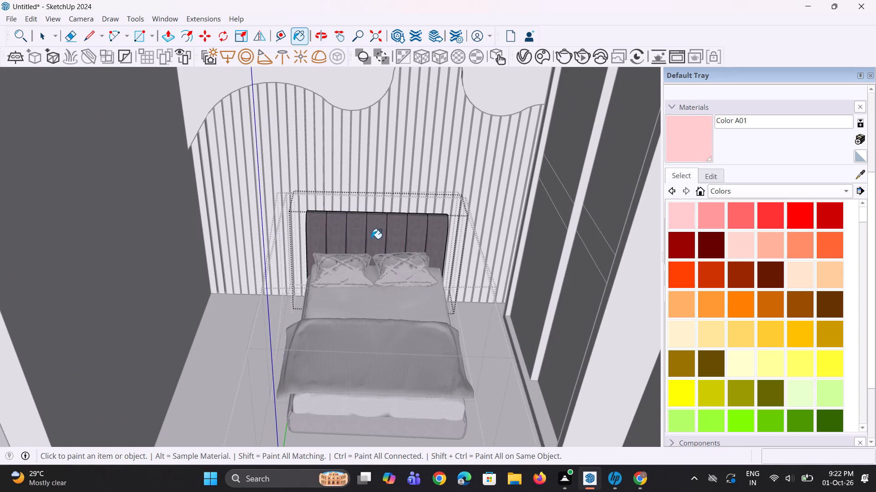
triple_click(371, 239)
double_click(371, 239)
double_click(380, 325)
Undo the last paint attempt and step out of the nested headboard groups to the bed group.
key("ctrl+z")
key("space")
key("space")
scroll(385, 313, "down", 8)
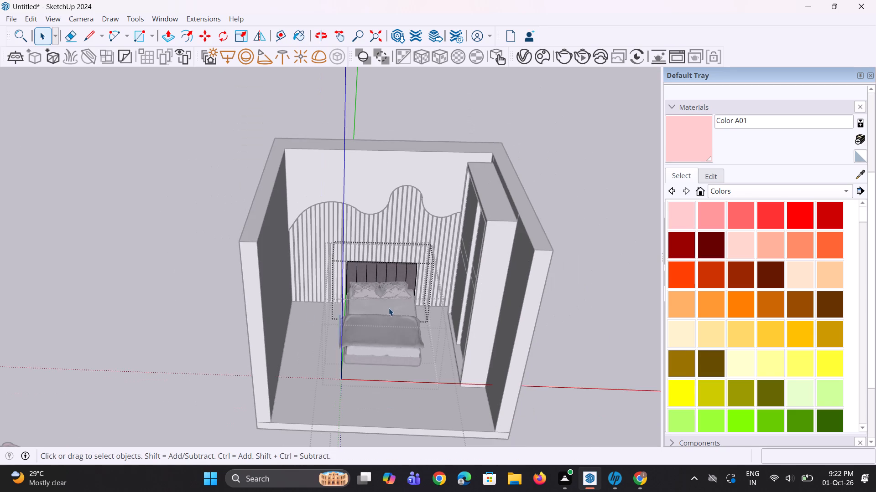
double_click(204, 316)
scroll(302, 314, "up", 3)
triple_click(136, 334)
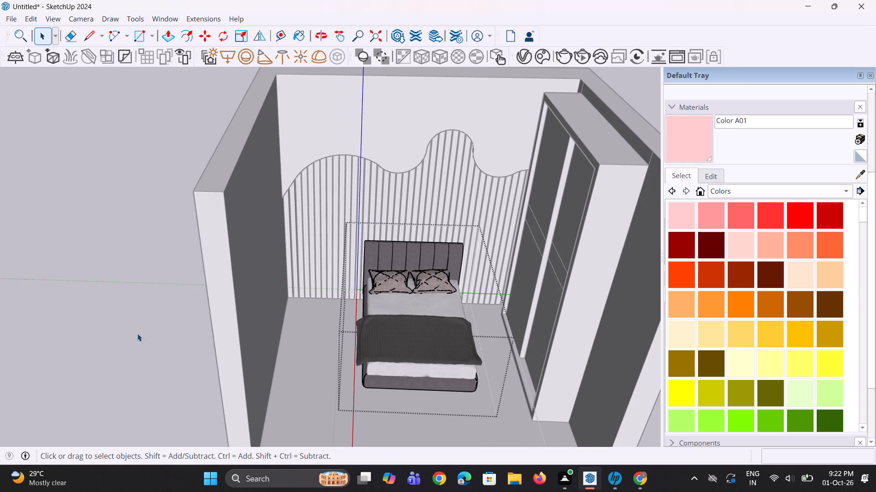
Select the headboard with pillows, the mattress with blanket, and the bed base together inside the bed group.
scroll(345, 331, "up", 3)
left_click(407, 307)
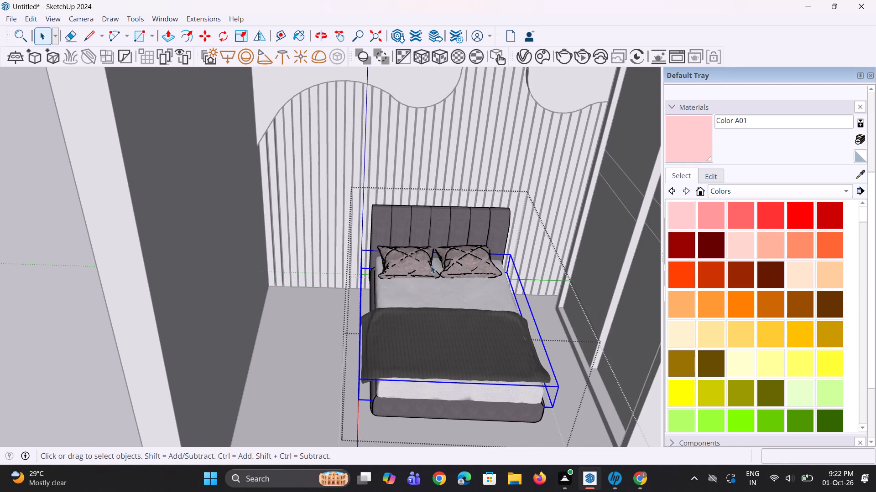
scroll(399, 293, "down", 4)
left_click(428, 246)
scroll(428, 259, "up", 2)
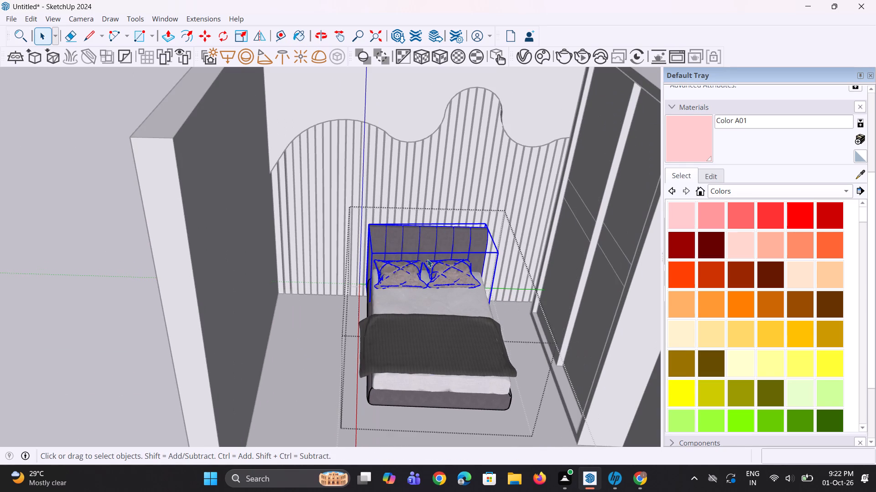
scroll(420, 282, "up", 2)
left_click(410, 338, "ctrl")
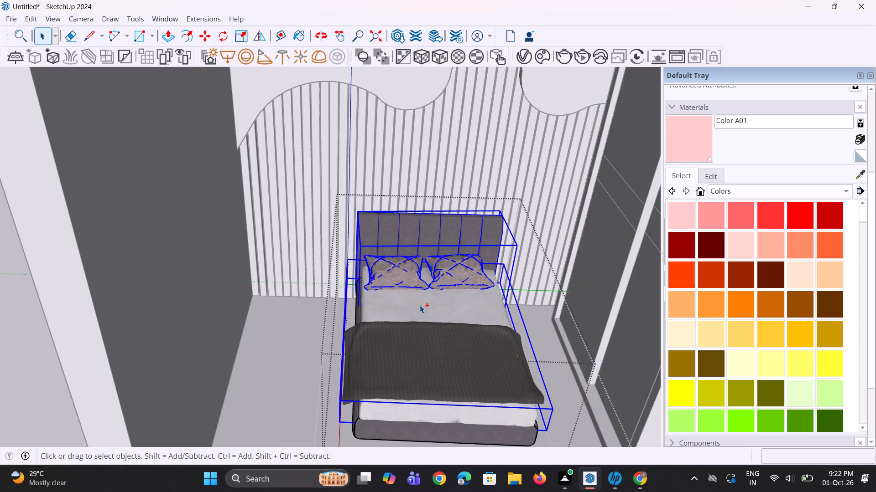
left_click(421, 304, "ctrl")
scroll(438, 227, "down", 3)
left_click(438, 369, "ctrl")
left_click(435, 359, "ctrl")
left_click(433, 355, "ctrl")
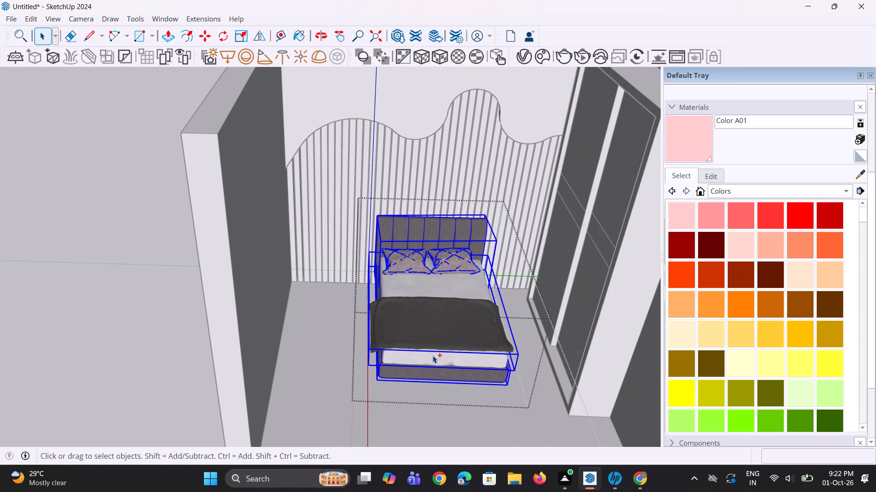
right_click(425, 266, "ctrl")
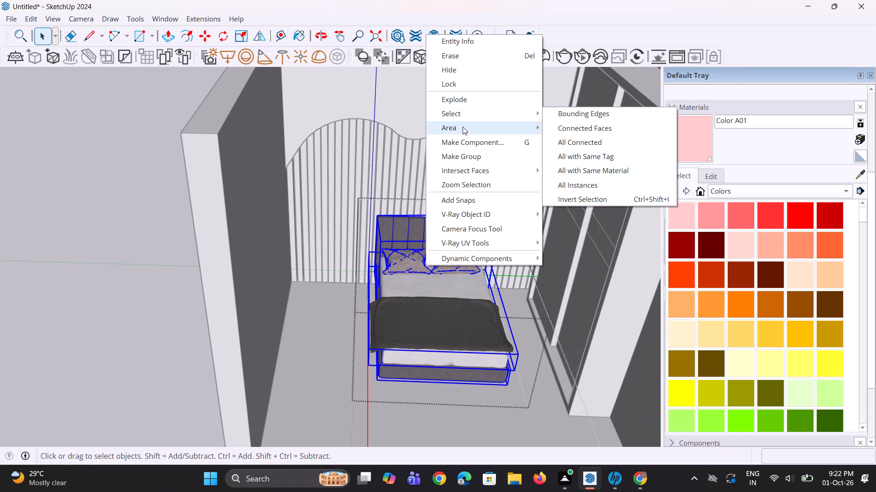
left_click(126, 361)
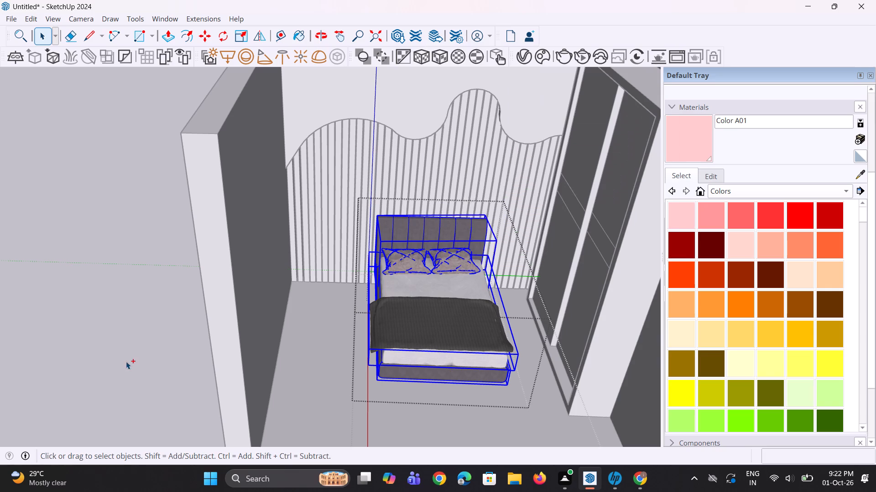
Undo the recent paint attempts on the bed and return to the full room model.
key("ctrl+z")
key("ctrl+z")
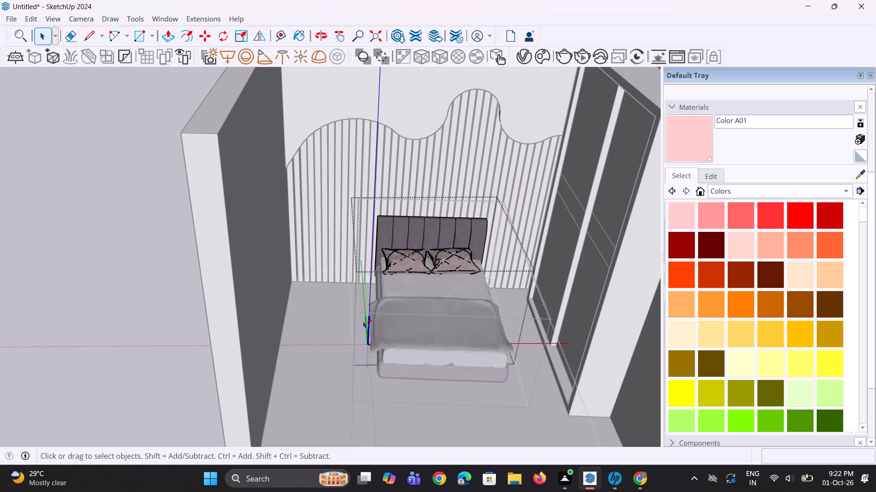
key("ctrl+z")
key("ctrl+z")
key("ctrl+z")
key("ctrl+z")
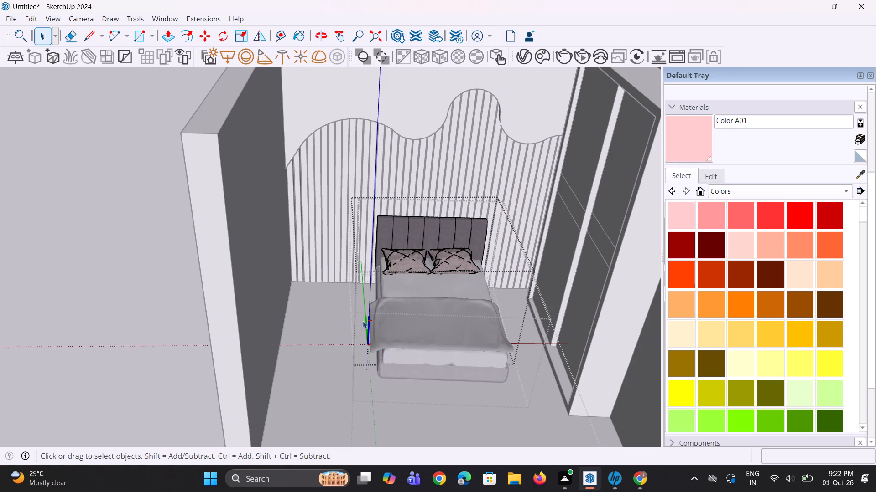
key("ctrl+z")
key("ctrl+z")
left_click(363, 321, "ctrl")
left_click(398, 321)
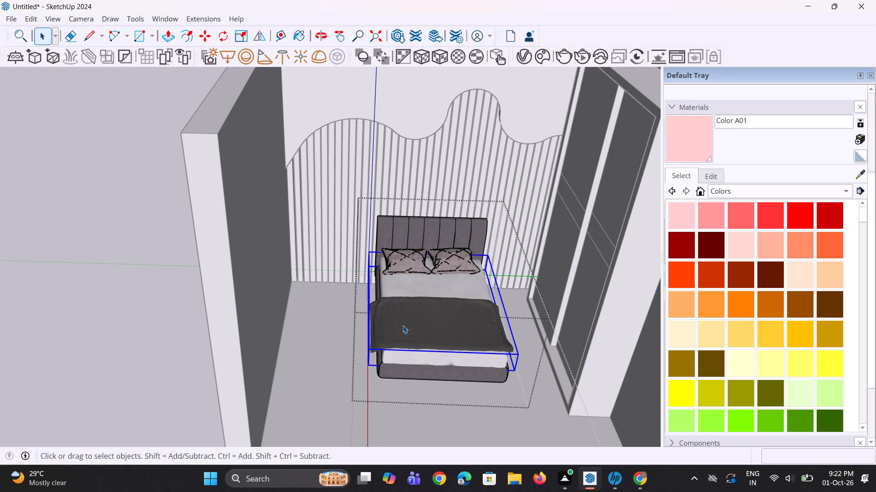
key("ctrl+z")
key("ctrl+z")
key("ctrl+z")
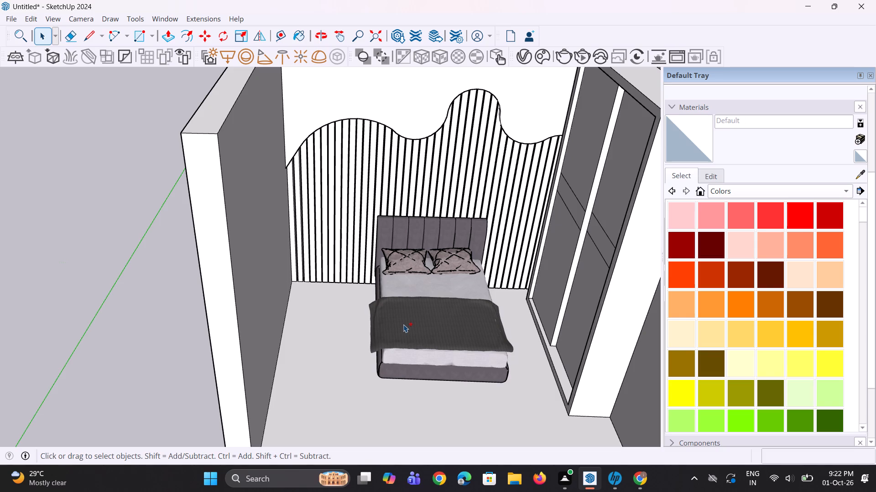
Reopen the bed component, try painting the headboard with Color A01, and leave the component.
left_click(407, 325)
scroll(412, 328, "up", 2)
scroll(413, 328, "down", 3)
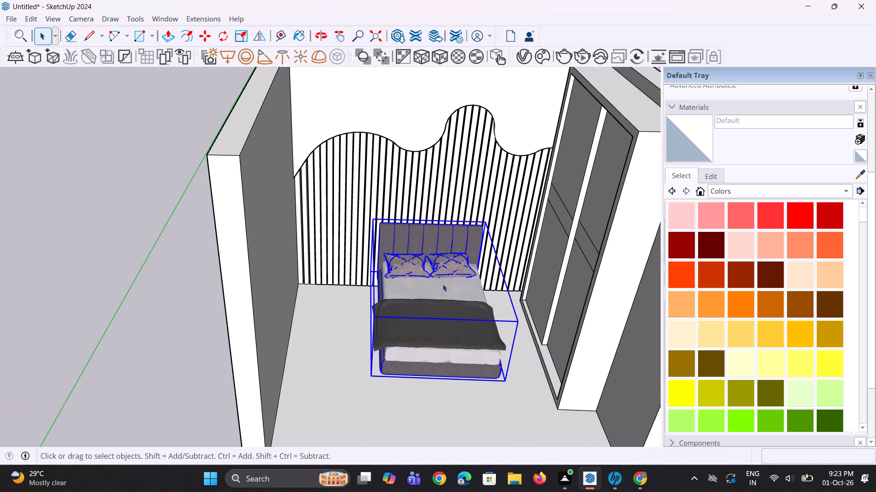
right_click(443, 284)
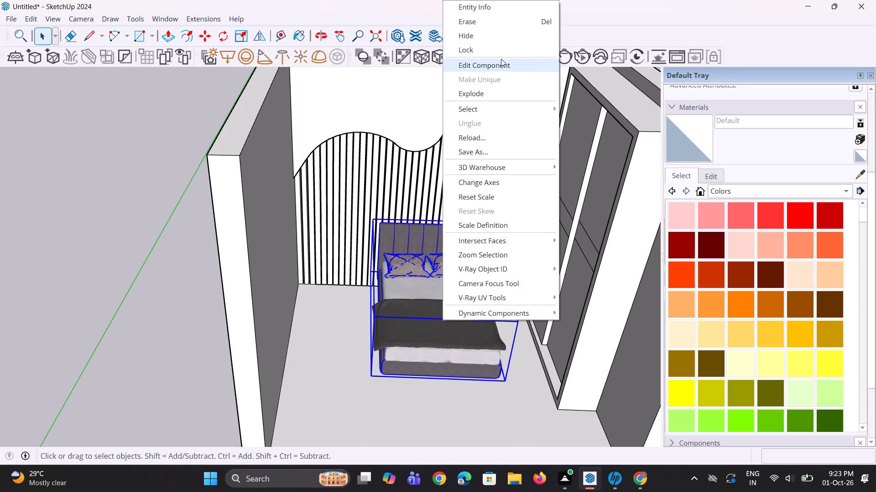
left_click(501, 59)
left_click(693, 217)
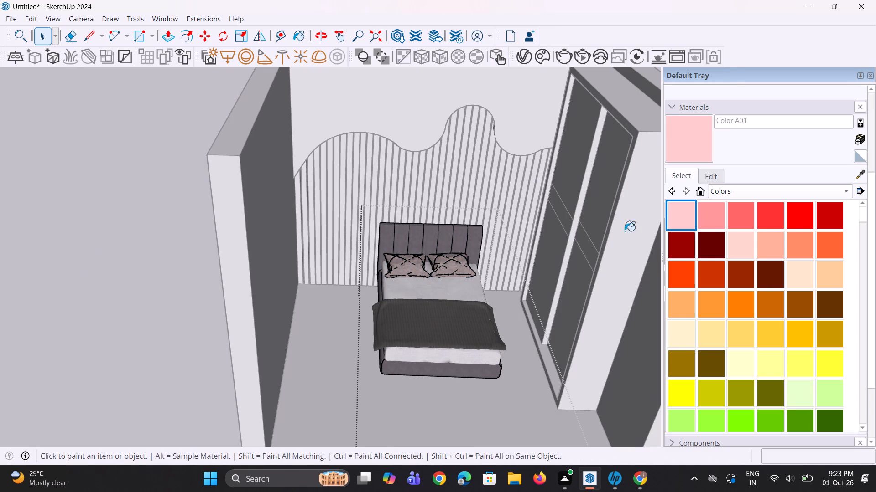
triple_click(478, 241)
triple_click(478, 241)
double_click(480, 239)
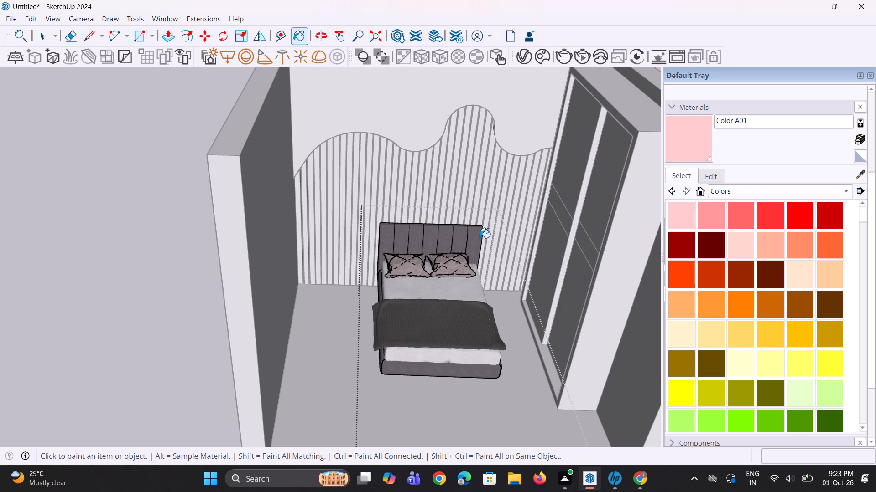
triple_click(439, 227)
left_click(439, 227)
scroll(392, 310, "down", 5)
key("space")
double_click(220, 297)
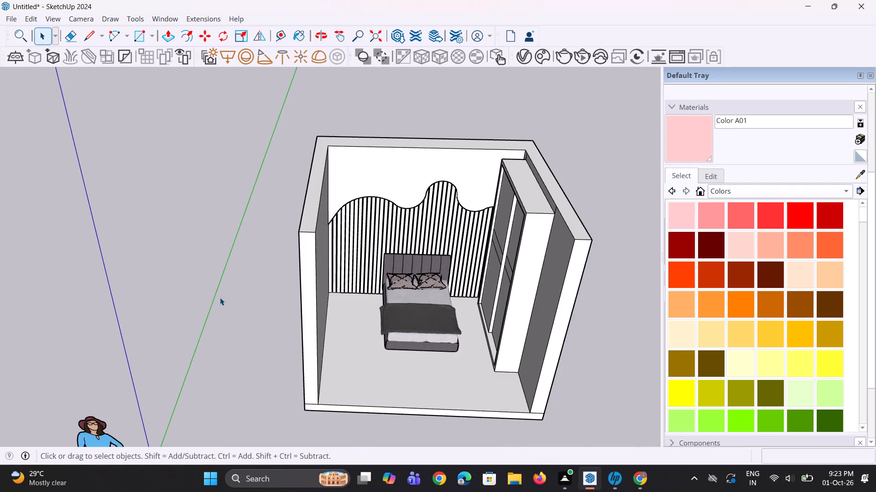
Move the floating bed down about 1' 6 7/8" onto the bedroom floor.
scroll(453, 316, "up", 4)
middle_click_drag(443, 307, 352, 246)
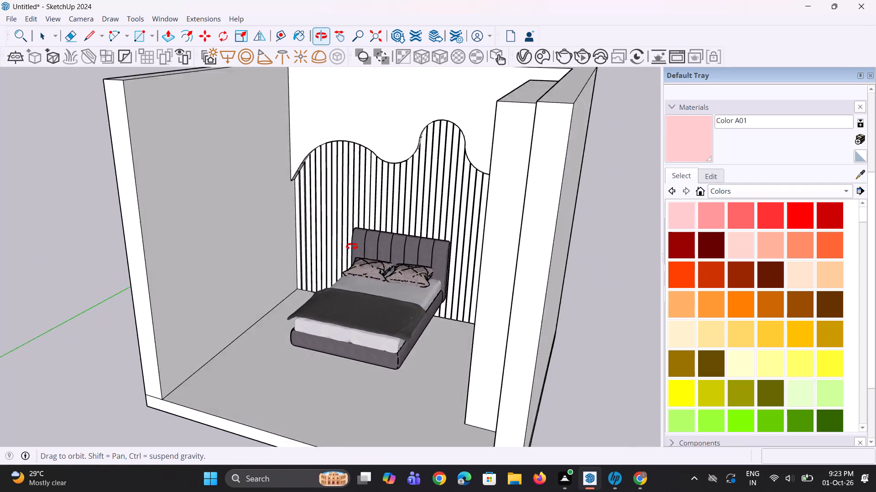
middle_click_drag(352, 246, 370, 168)
scroll(391, 277, "up", 2)
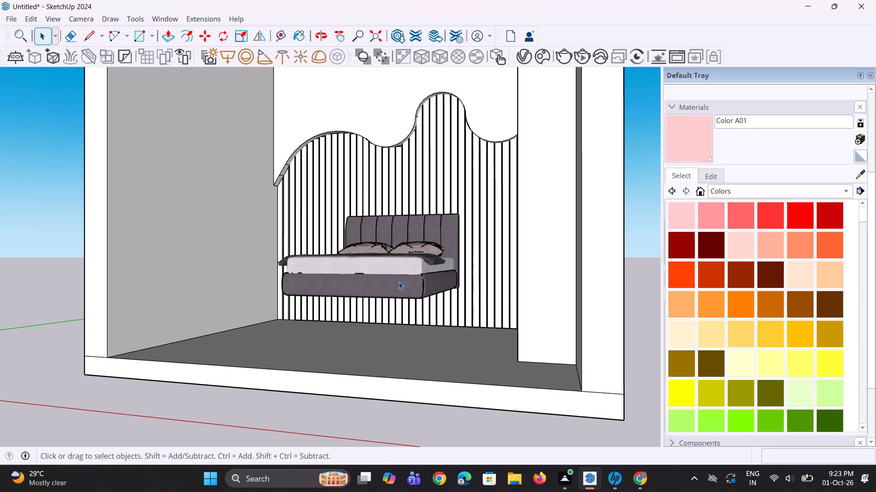
key("m")
left_click(420, 299)
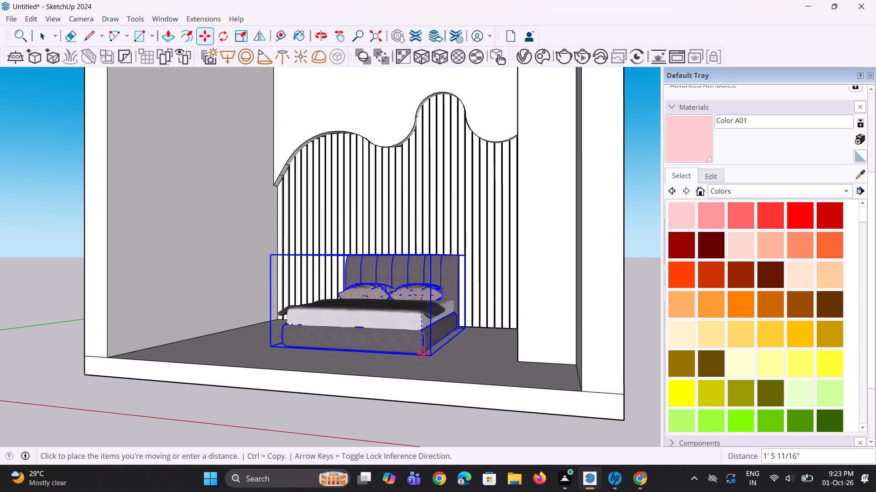
left_click(423, 354)
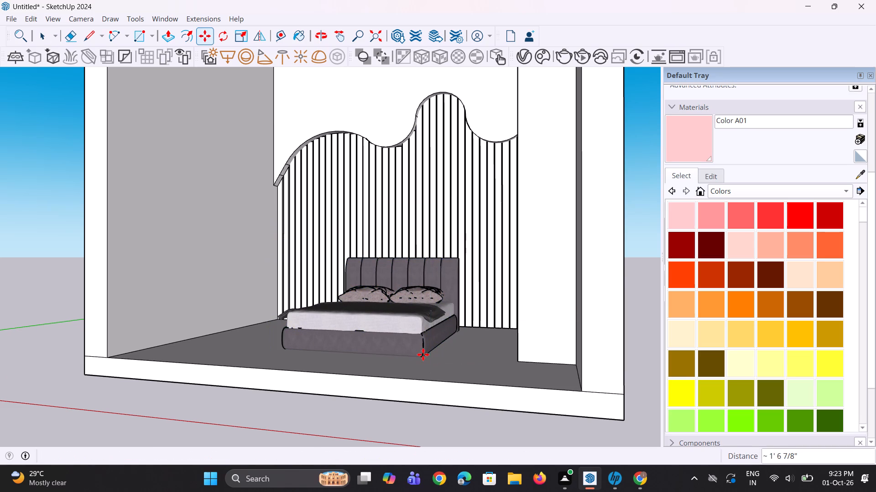
Select the bed and raise it about 2 3/16" from the bedroom floor.
key("space")
middle_click_drag(401, 365, 464, 415)
scroll(383, 384, "up", 2)
middle_click_drag(364, 385, 376, 349)
left_click(370, 348)
scroll(350, 355, "up", 3)
key("m")
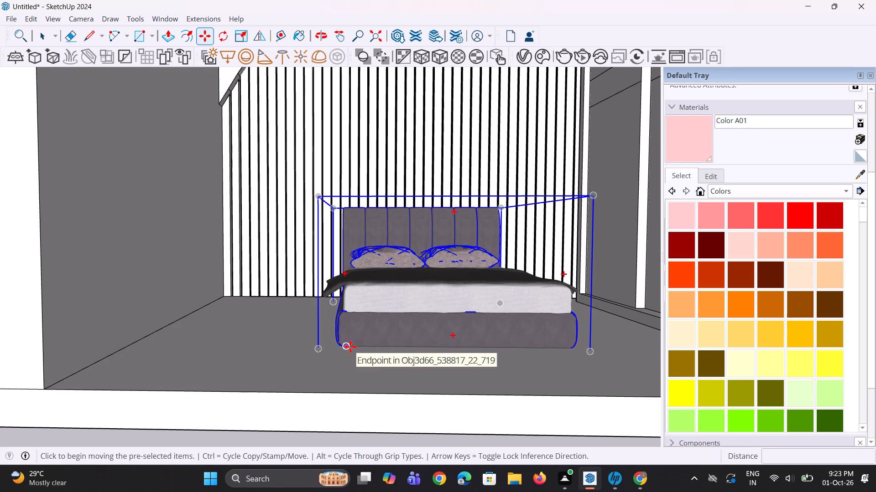
left_click(350, 346)
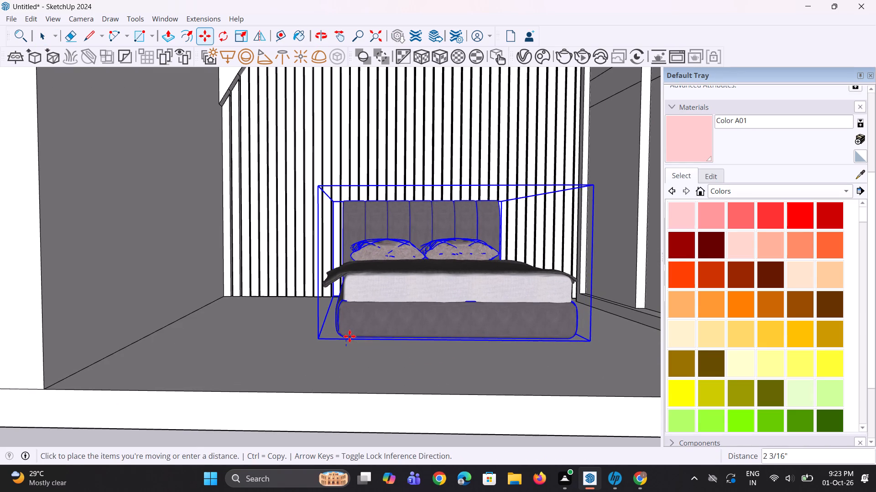
left_click(349, 336)
Lower the bed slightly to sit on the bedroom floor, and clear the selection.
middle_click_drag(361, 341, 366, 313)
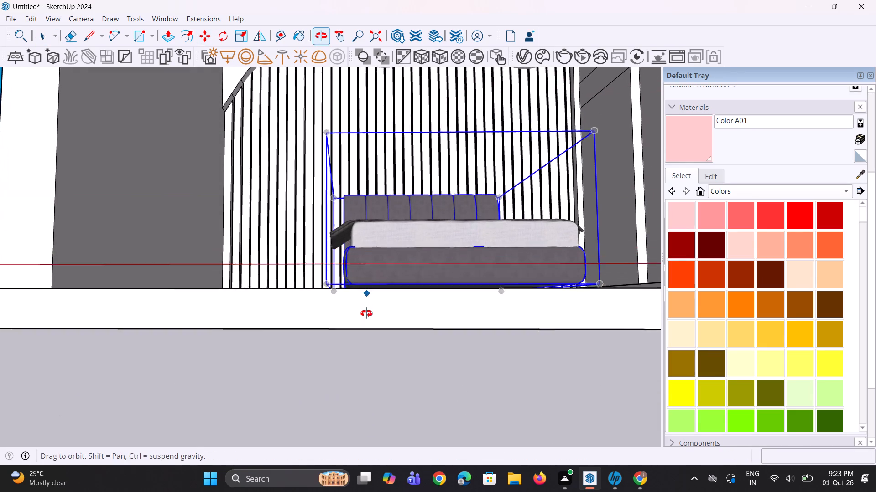
middle_click_drag(366, 313, 366, 317)
left_click(358, 298)
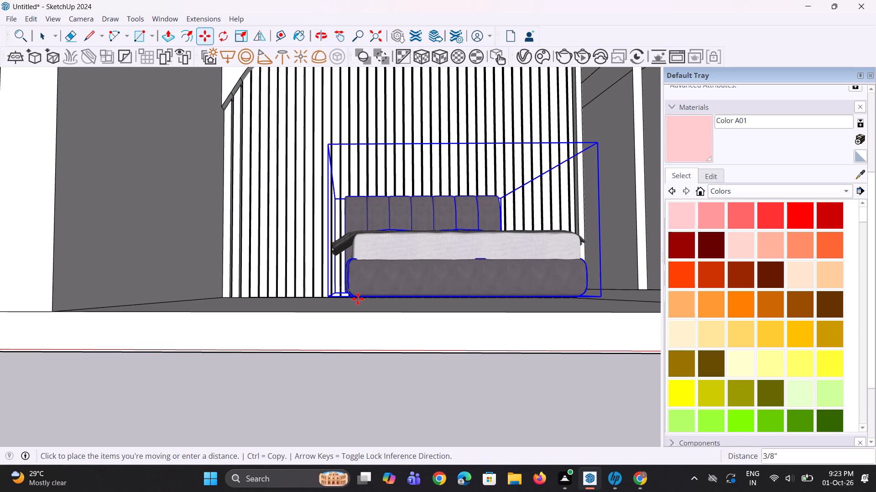
left_click(358, 303)
scroll(378, 337, "down", 4)
middle_click_drag(381, 334, 388, 380)
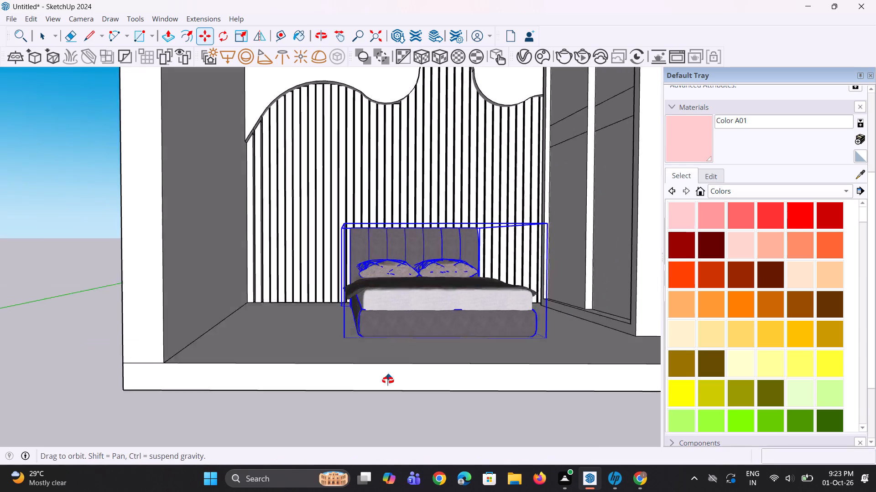
middle_click_drag(388, 380, 392, 405)
scroll(373, 359, "down", 5)
middle_click_drag(372, 348, 239, 360)
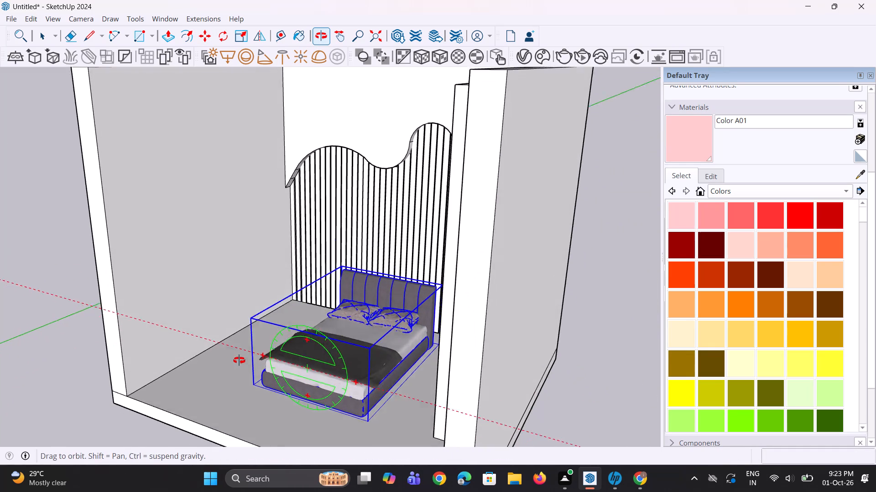
middle_click_drag(239, 360, 239, 359)
double_click(573, 359)
key("space")
key("space")
double_click(580, 360)
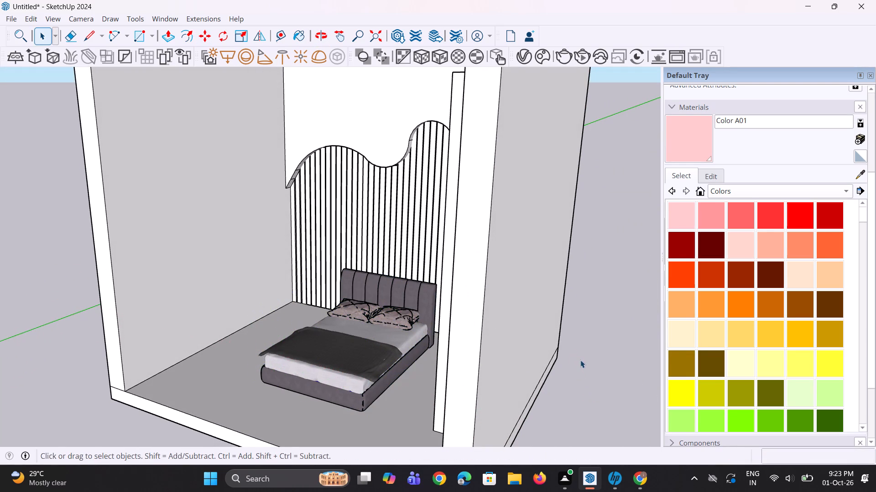
Move the bed about 6 1/8" toward the fluted wall panel so the headboard sits closer to it, and deselect it.
middle_click_drag(408, 369, 549, 401)
scroll(393, 315, "up", 3)
middle_click_drag(383, 306, 455, 451)
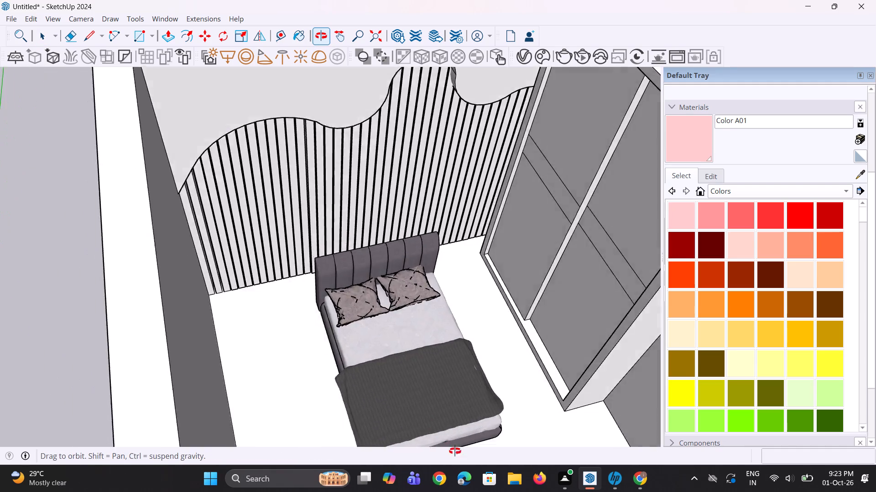
middle_click_drag(455, 451, 497, 441)
scroll(290, 318, "up", 3)
middle_click_drag(289, 321, 438, 374)
scroll(404, 320, "up", 1)
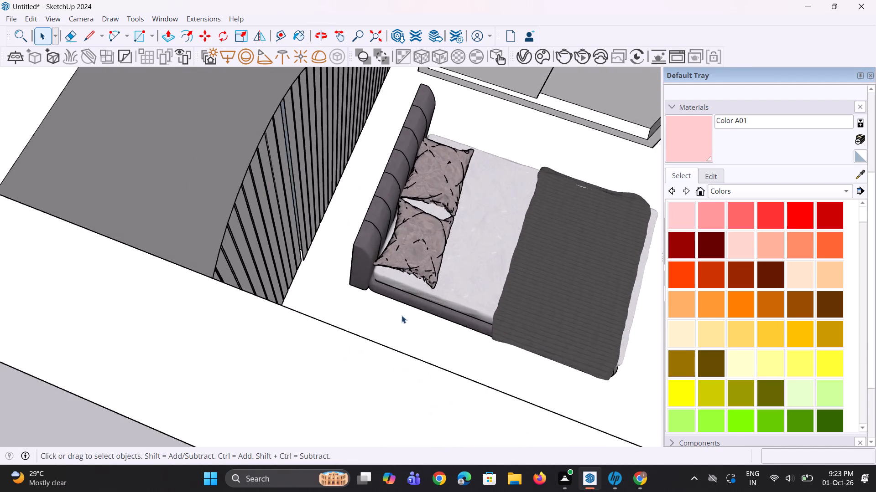
scroll(401, 315, "up", 2)
middle_click_drag(400, 323, 400, 356)
scroll(409, 352, "down", 5)
middle_click_drag(417, 350, 417, 327)
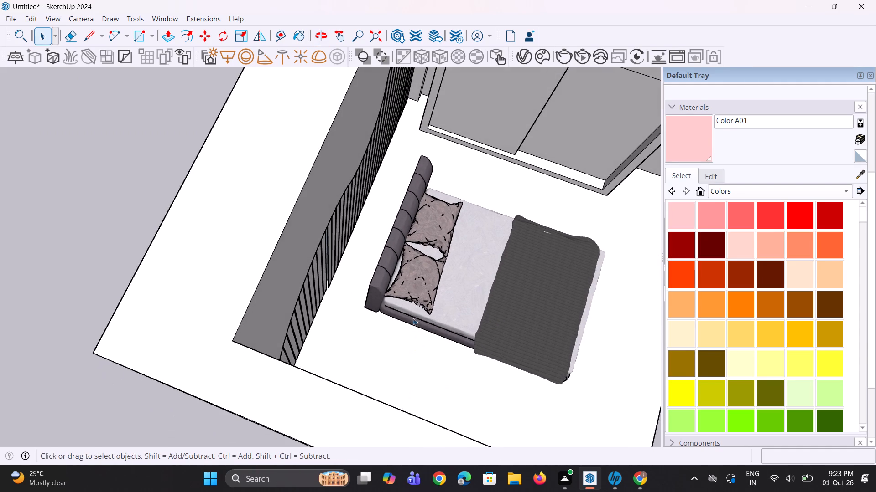
left_click(412, 314)
scroll(412, 314, "up", 5)
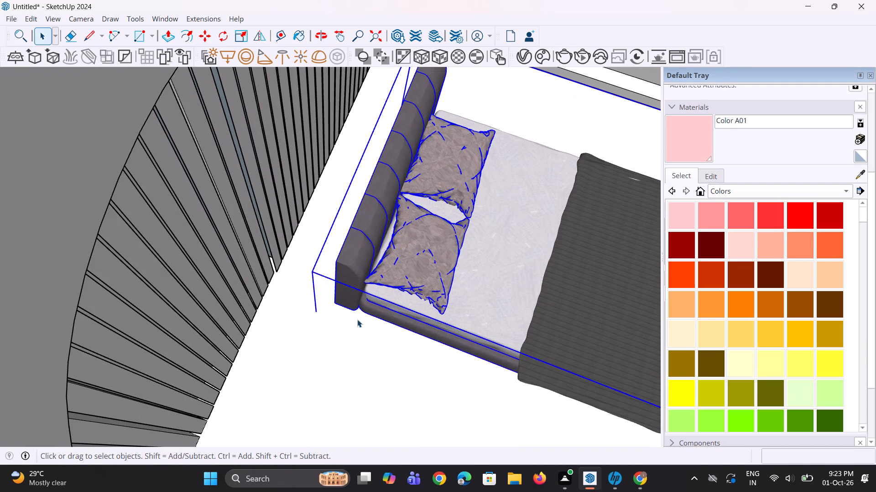
key("m")
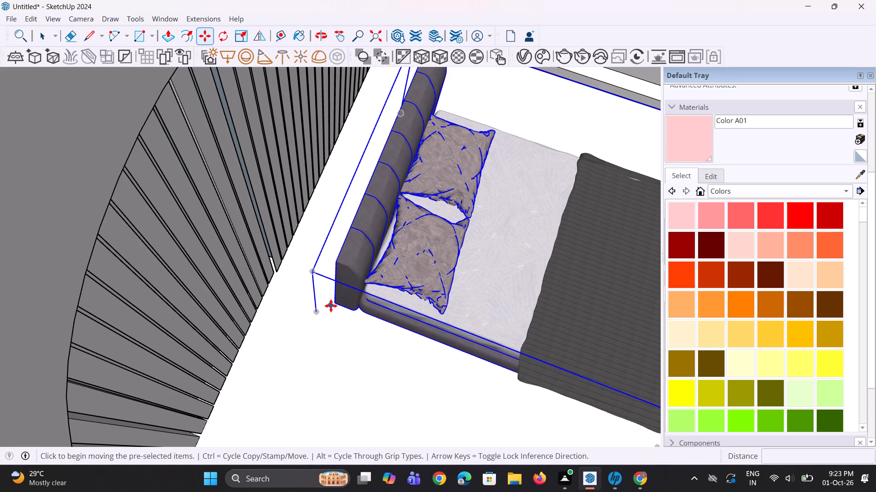
left_click(330, 306)
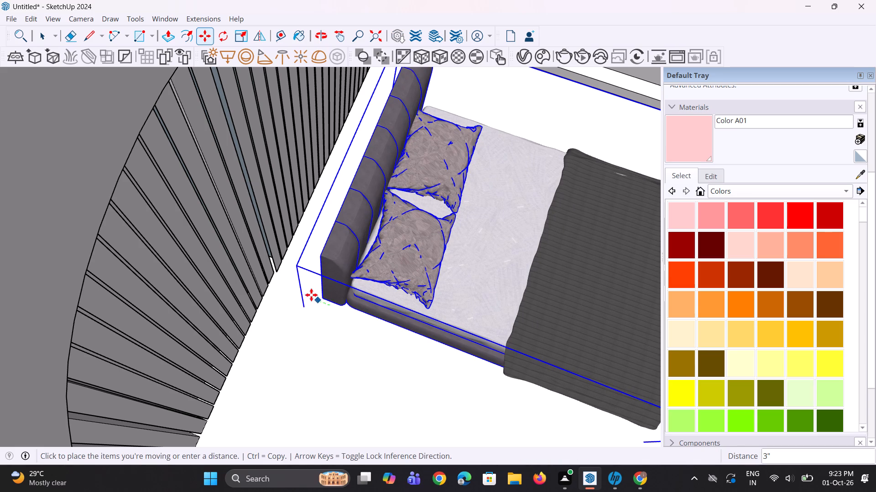
left_click(307, 292)
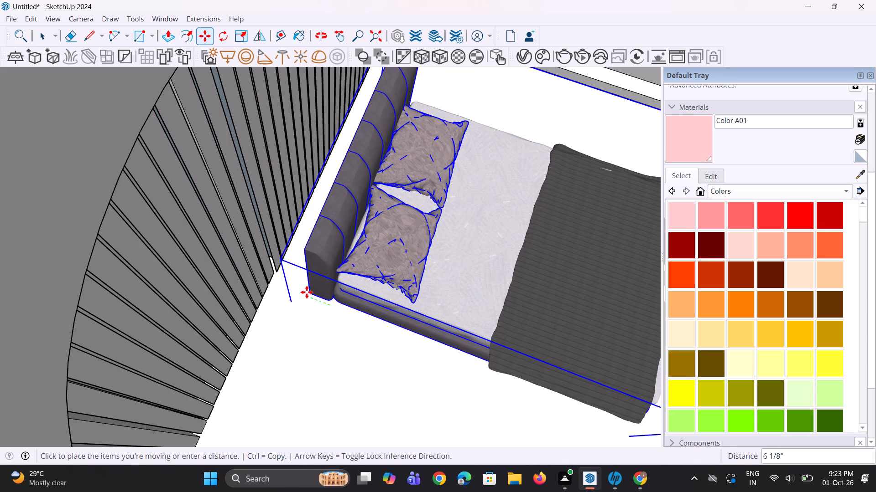
key("space")
type("b")
key("space")
scroll(339, 312, "down", 8)
left_click(159, 257)
Import the Component_43 bed model from Downloads and place it outside the room, beside the wardrobe-side wall.
middle_click_drag(455, 315, 396, 280)
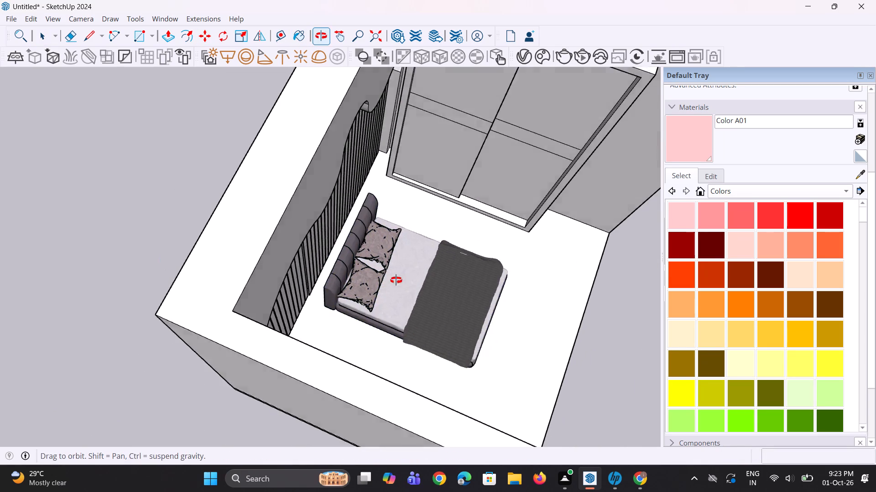
middle_click_drag(396, 280, 213, 260)
scroll(234, 250, "down", 5)
middle_click_drag(356, 284, 326, 229)
scroll(348, 258, "up", 1)
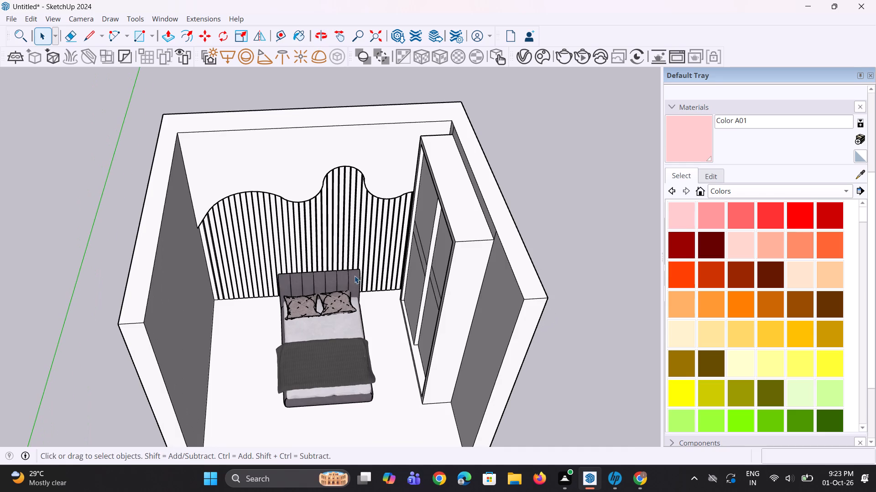
scroll(355, 276, "down", 4)
middle_click_drag(358, 307, 349, 284)
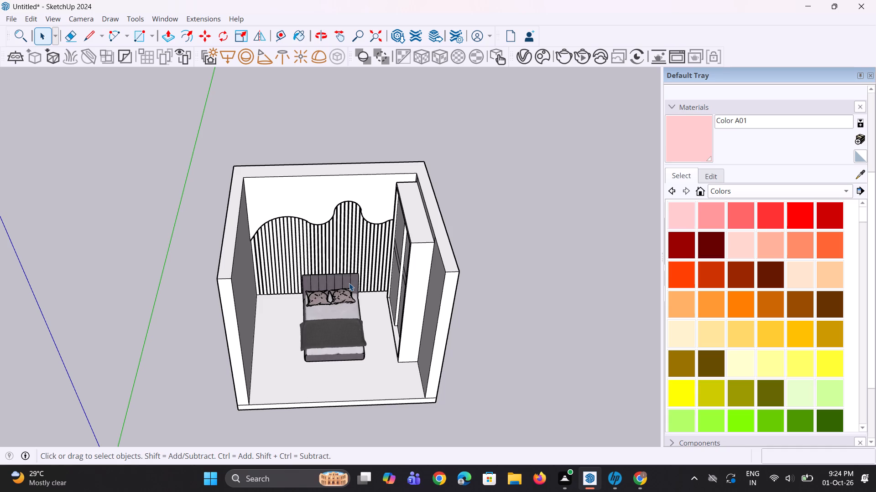
left_click(6, 21)
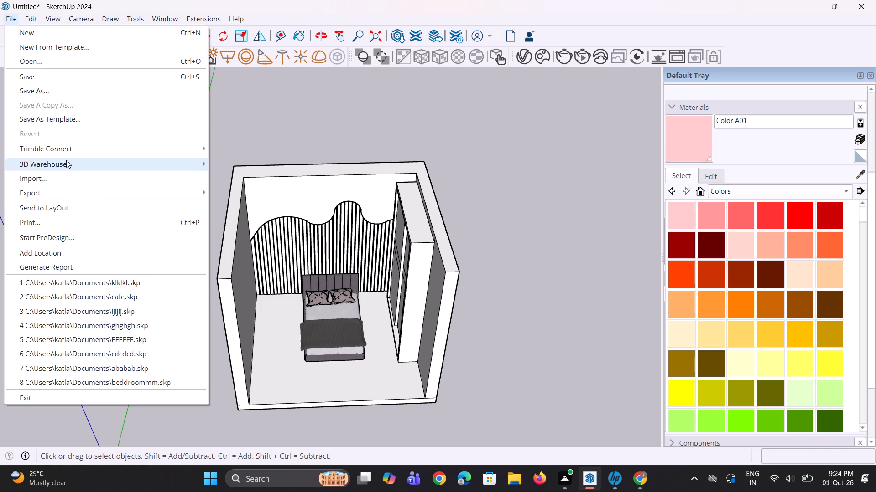
left_click(73, 181)
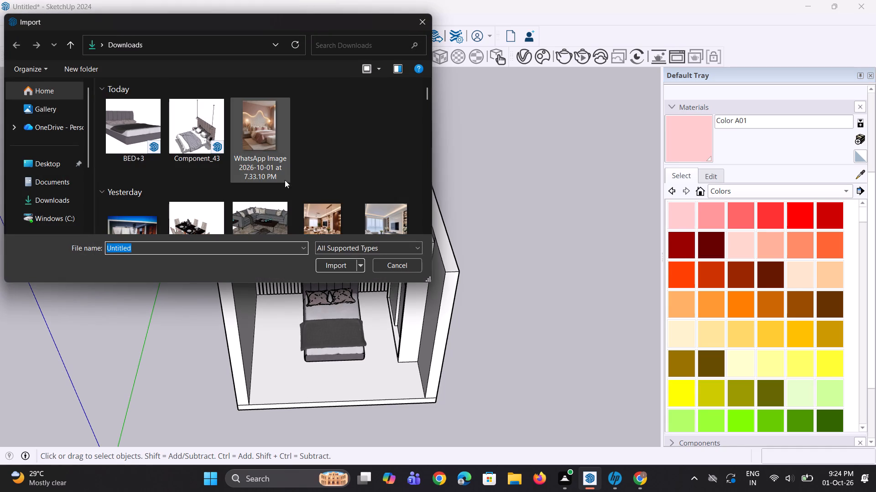
scroll(285, 180, "down", 8)
scroll(287, 178, "up", 8)
scroll(288, 172, "down", 4)
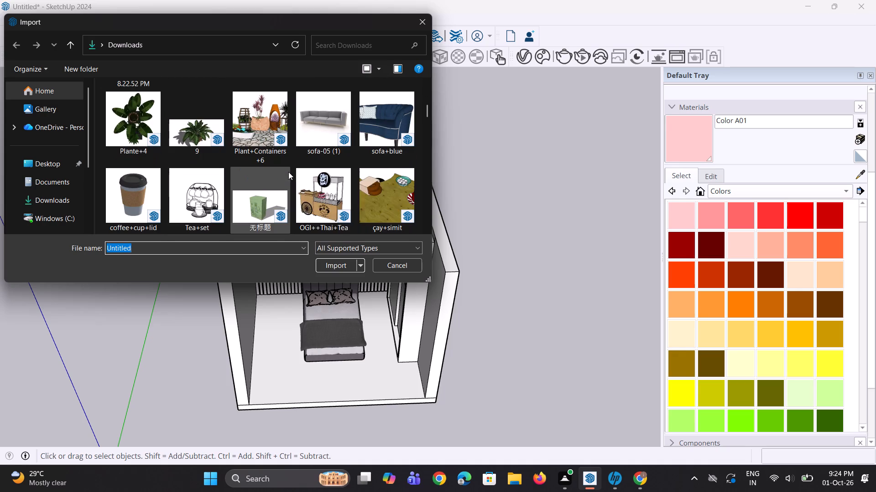
scroll(290, 169, "up", 4)
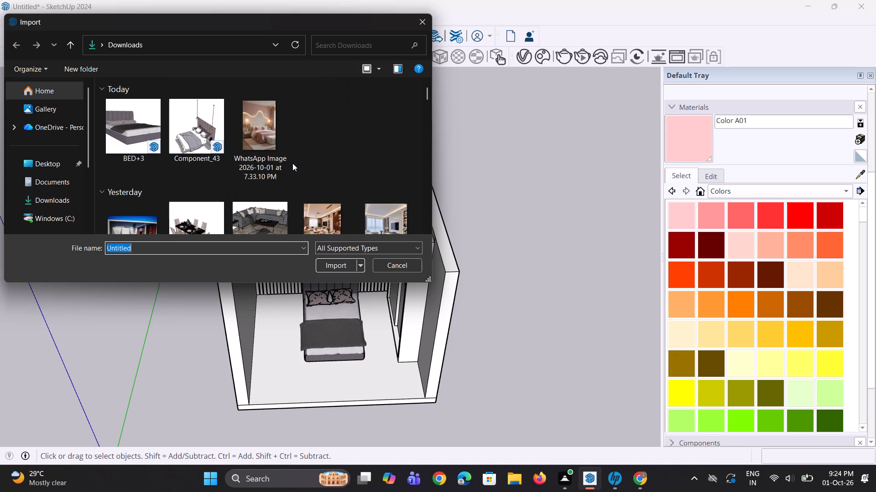
left_click(193, 154)
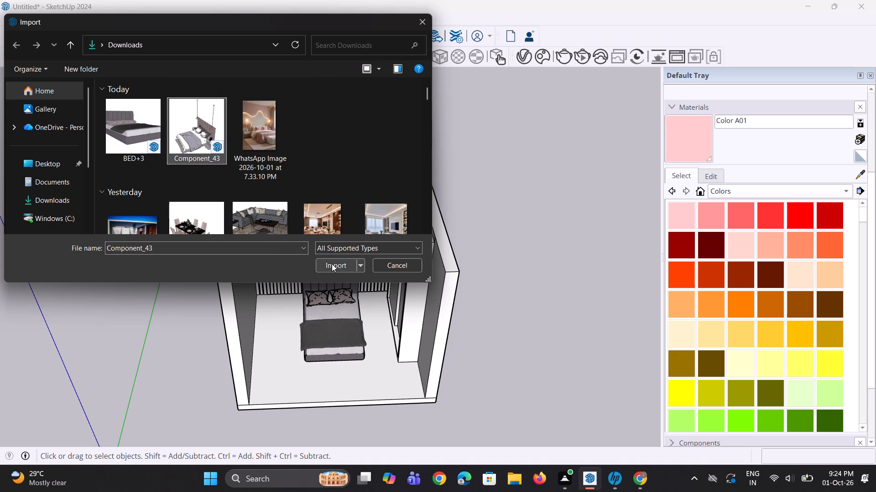
left_click(332, 264)
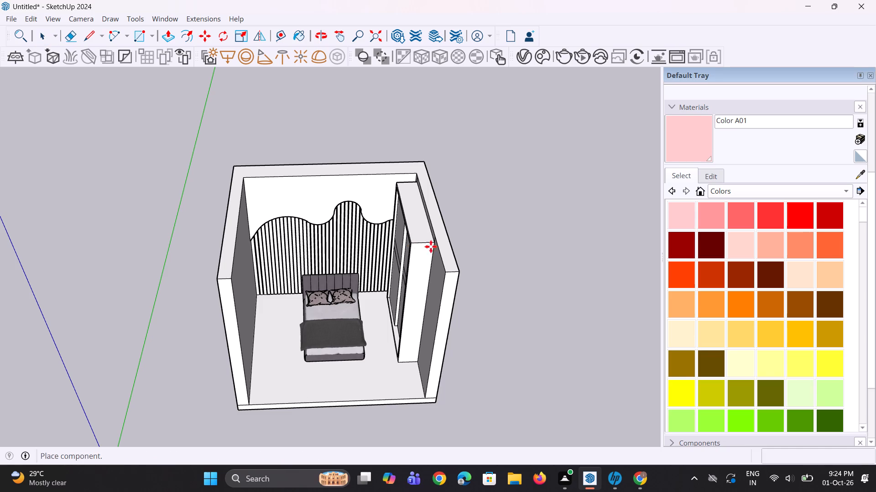
scroll(441, 265, "down", 3)
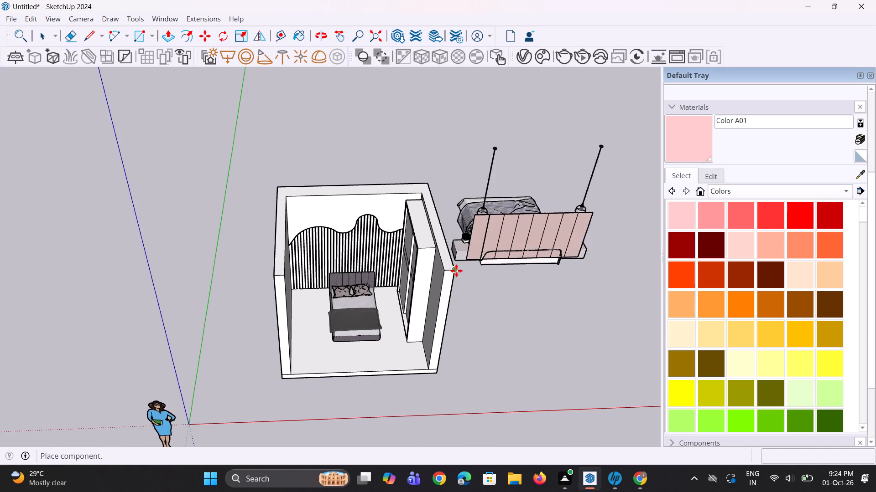
left_click(476, 286)
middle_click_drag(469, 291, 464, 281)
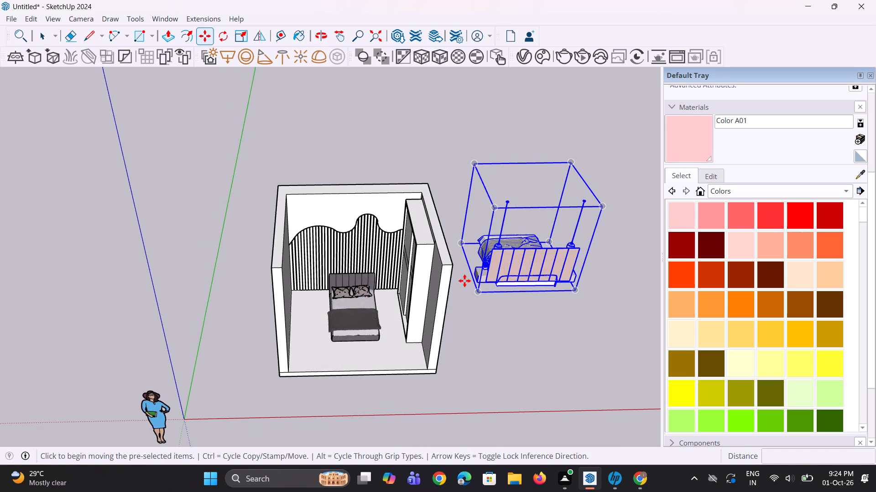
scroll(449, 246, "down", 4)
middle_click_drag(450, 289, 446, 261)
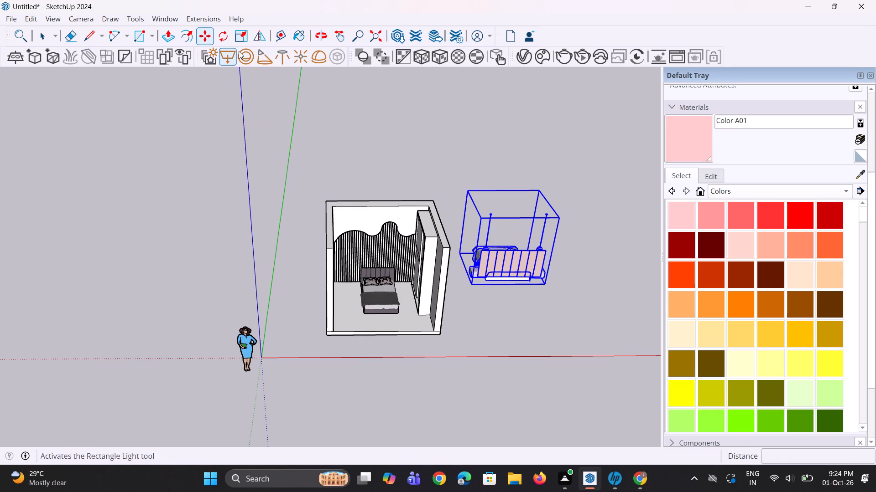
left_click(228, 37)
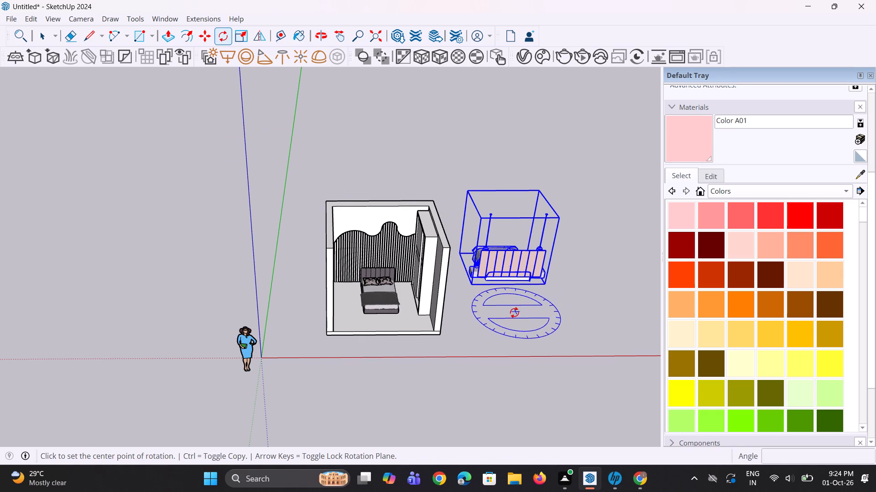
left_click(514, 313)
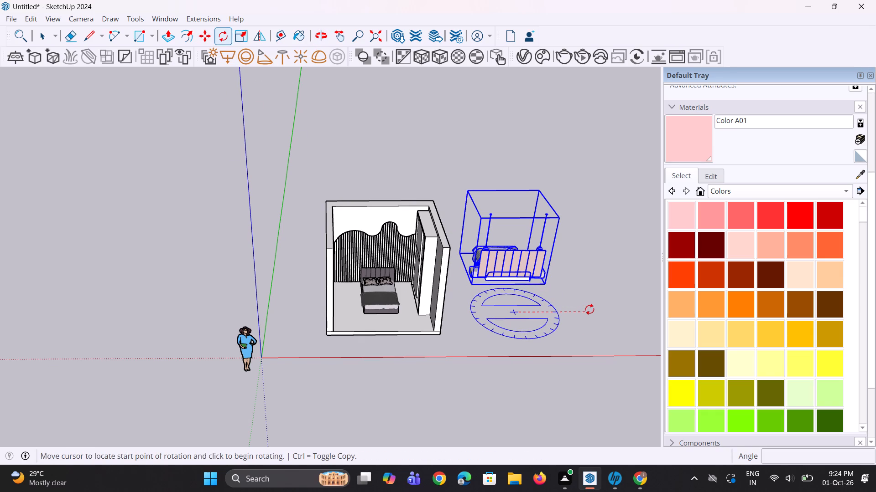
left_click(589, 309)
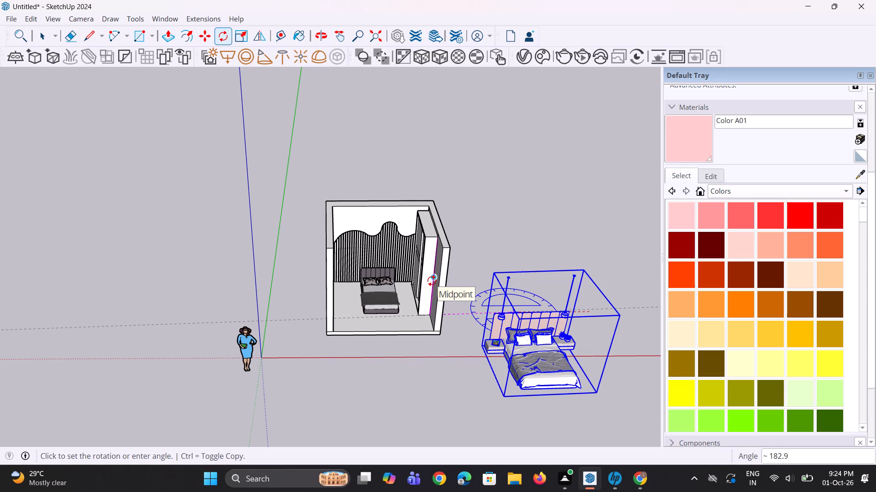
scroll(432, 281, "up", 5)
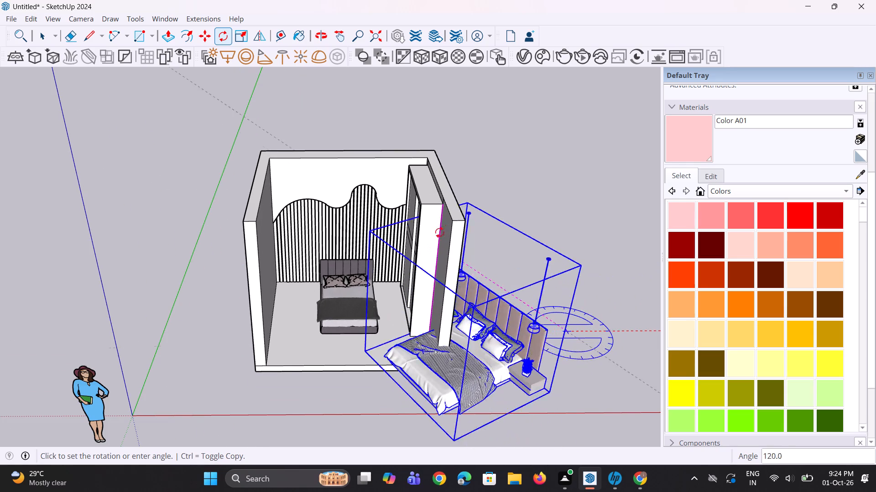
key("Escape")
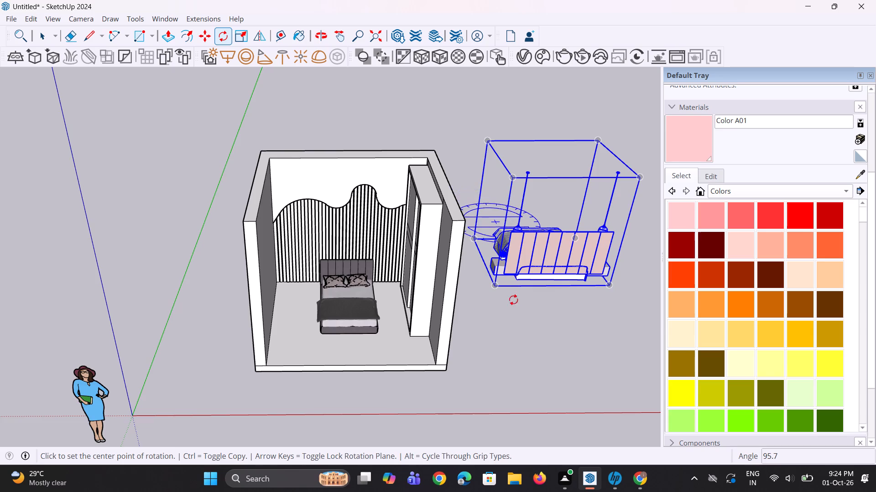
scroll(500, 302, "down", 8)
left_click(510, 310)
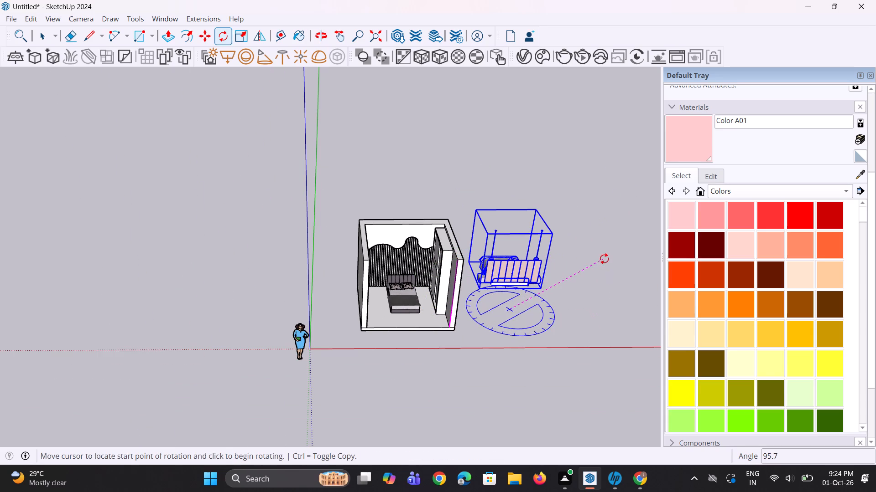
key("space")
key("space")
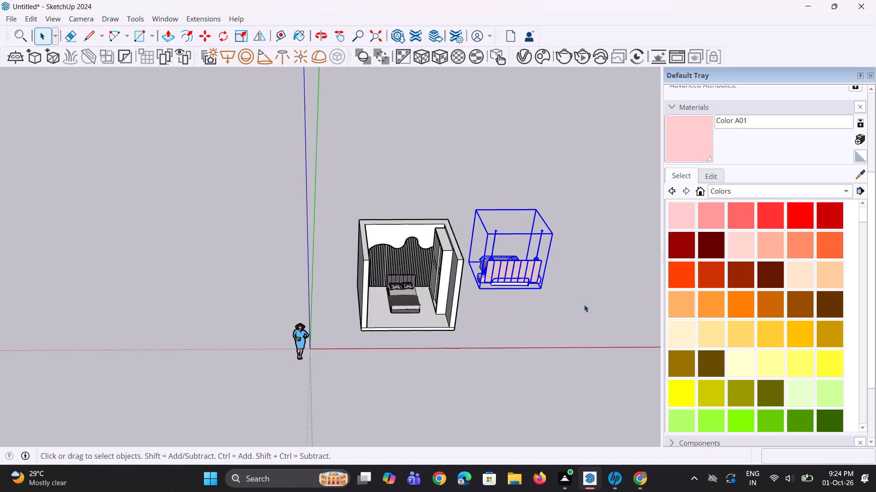
Rotate the imported Component_43 bed set 180 degrees on the ground plane, about a centre point just in front of it.
scroll(551, 311, "up", 4)
scroll(475, 261, "down", 1)
middle_click_drag(474, 261, 422, 233)
scroll(422, 230, "down", 5)
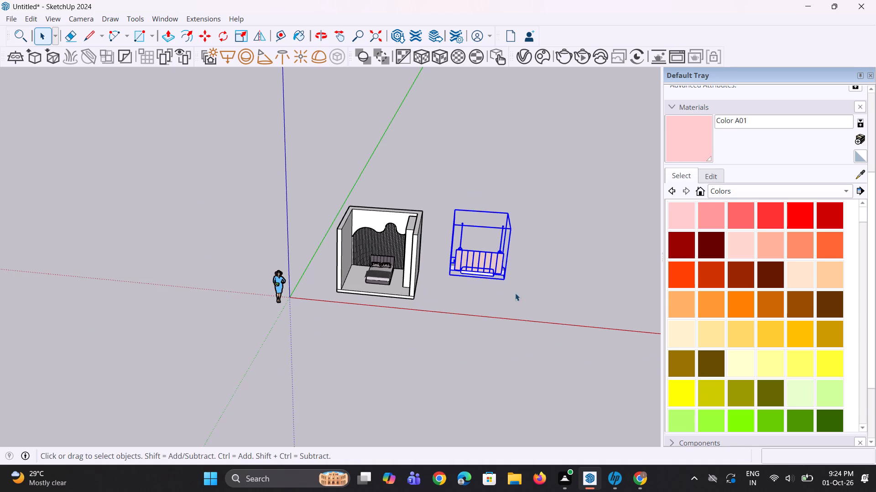
left_click(227, 36)
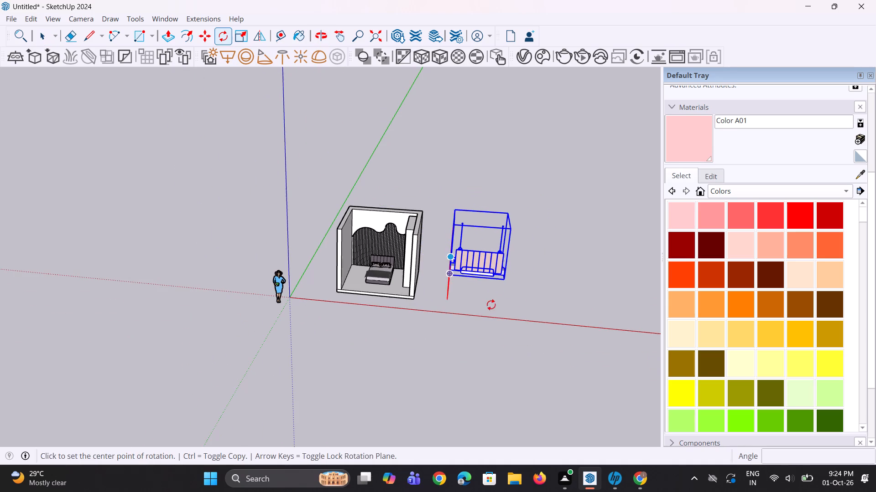
left_click(482, 292)
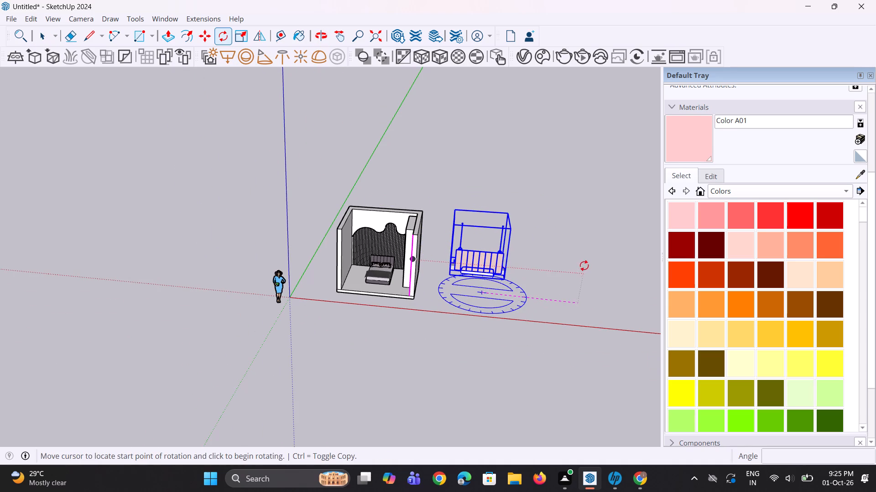
left_click(483, 327)
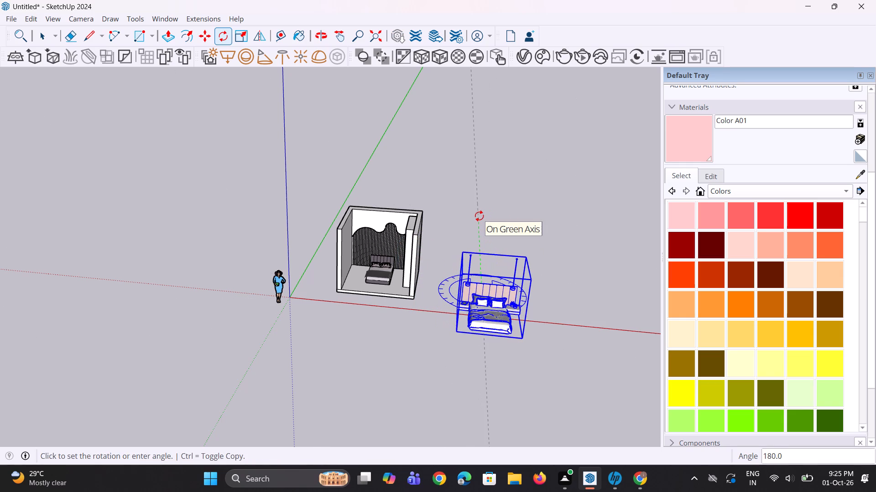
left_click(479, 216)
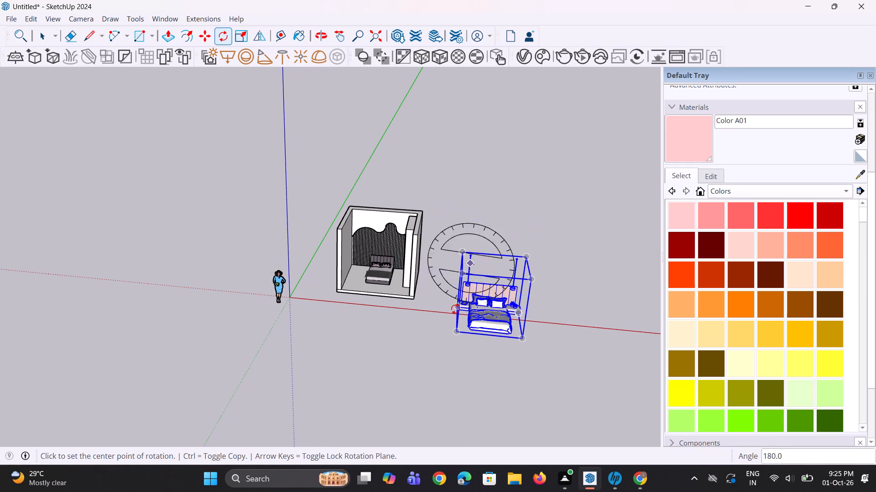
Explode the imported bed set component and clear the selection.
scroll(451, 329, "up", 7)
middle_click_drag(482, 339, 495, 360)
scroll(519, 344, "up", 5)
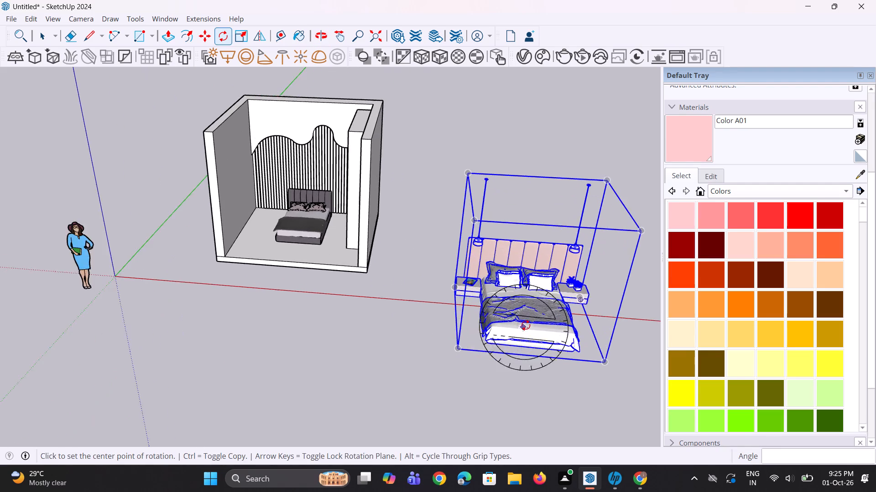
scroll(526, 325, "up", 2)
right_click(525, 283)
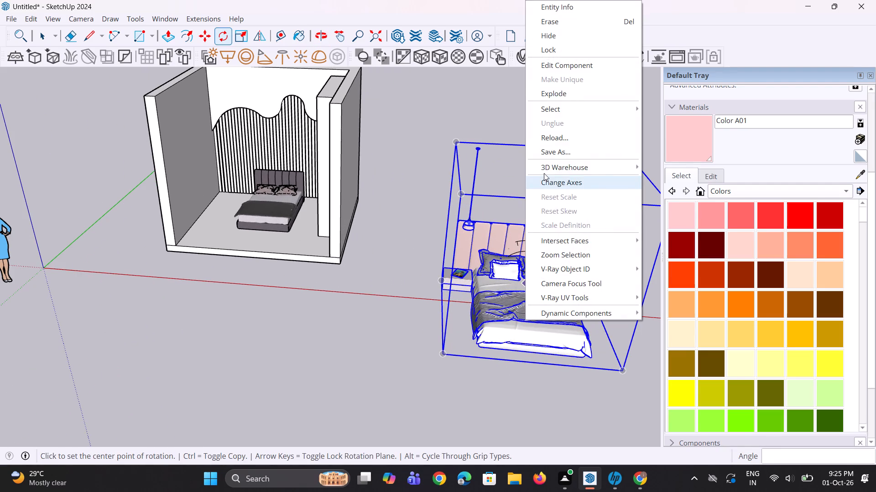
left_click(563, 87)
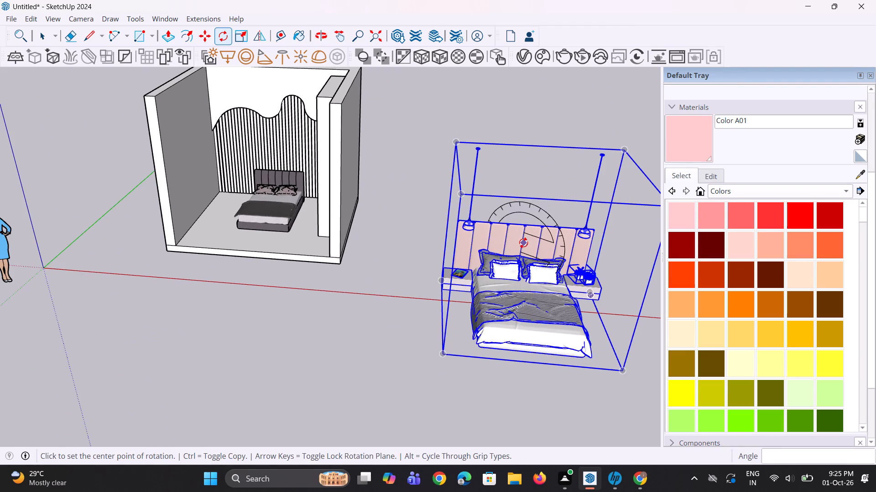
right_click(522, 250)
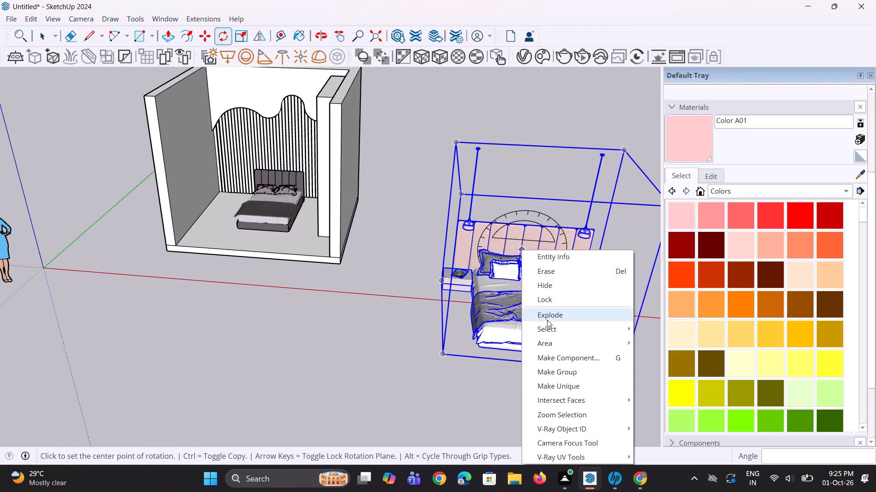
left_click(547, 320)
key("space")
key("space")
left_click(433, 348)
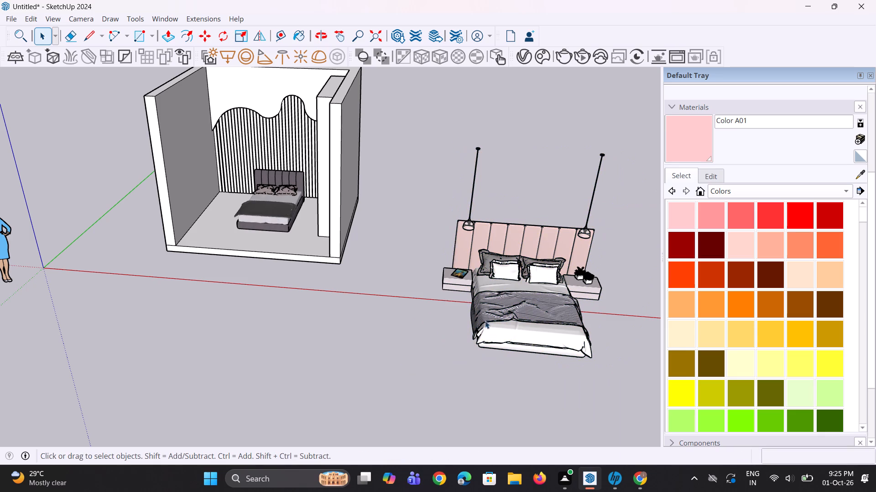
Explode the remaining bed set group into separately selectable pieces, and deselect them.
left_click(499, 311)
right_click(500, 306)
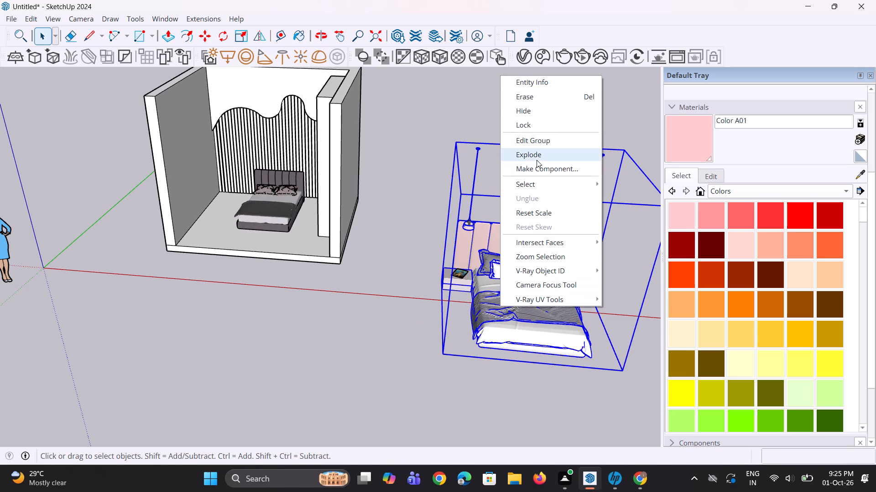
left_click(537, 160)
left_click(424, 313)
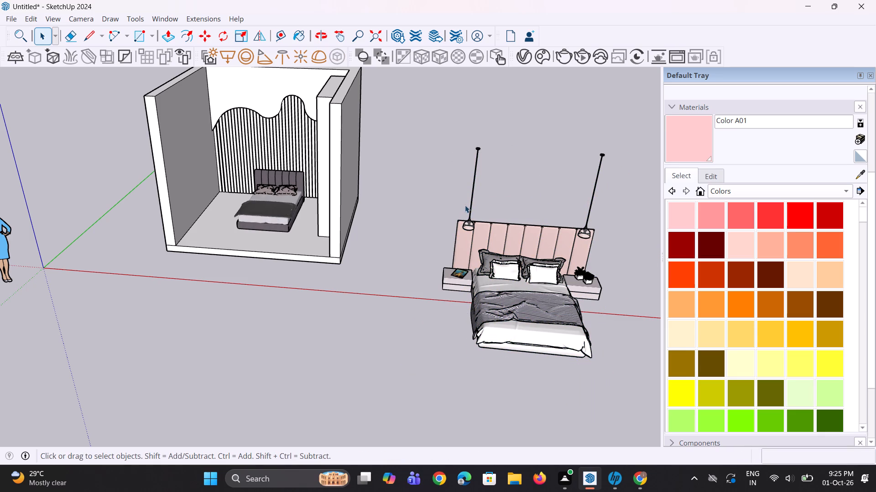
Delete the pair of hanging pendant lights above the imported bed's headboard.
left_click(469, 205)
left_click(471, 209)
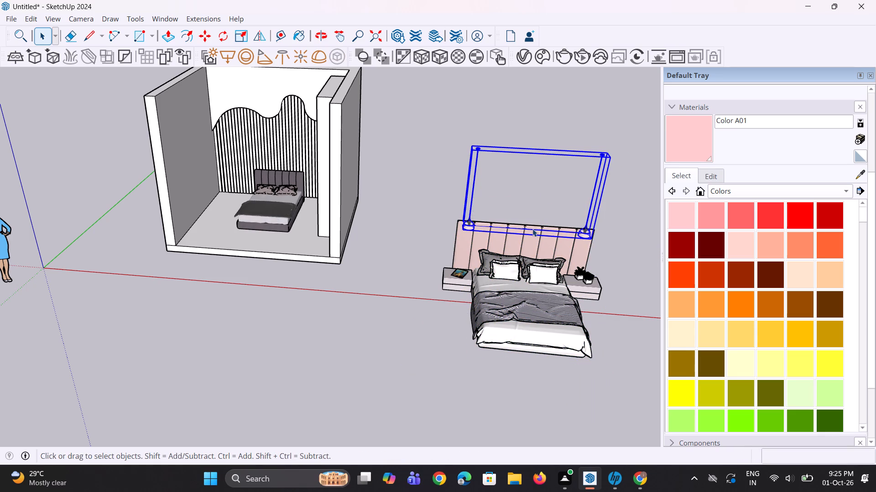
scroll(494, 284, "down", 1)
middle_click_drag(497, 283, 502, 236)
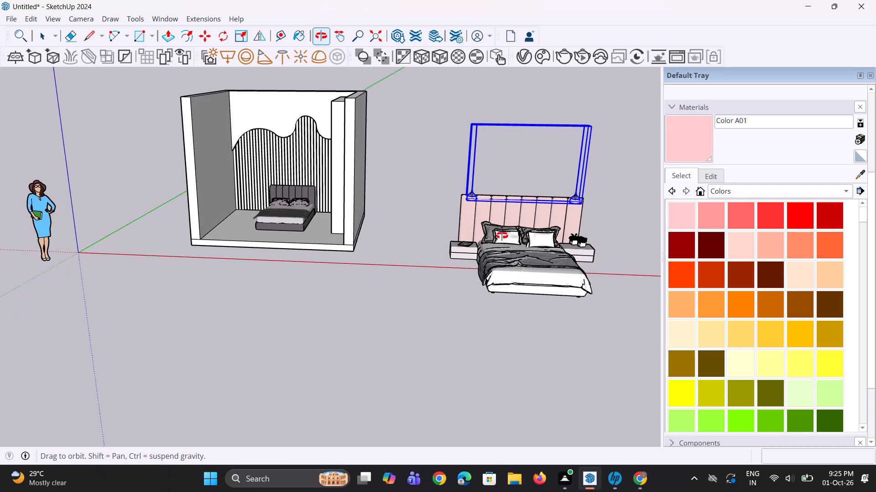
middle_click_drag(502, 236, 501, 263)
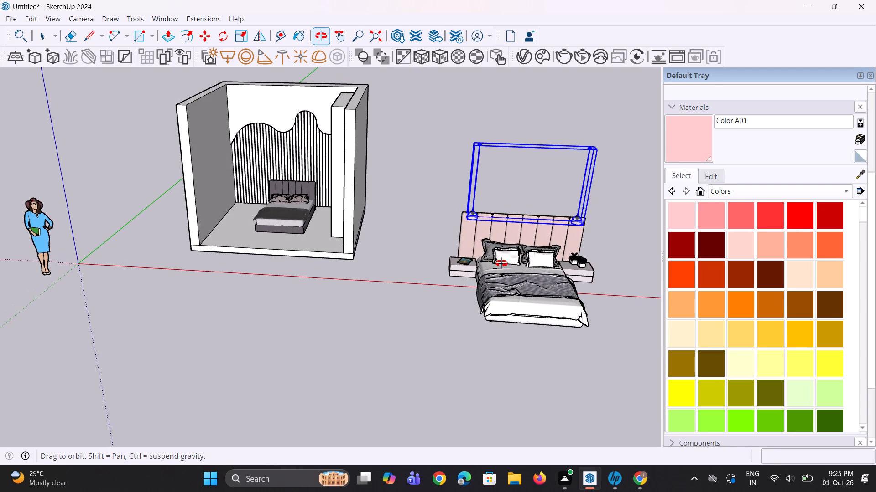
middle_click_drag(501, 263, 502, 263)
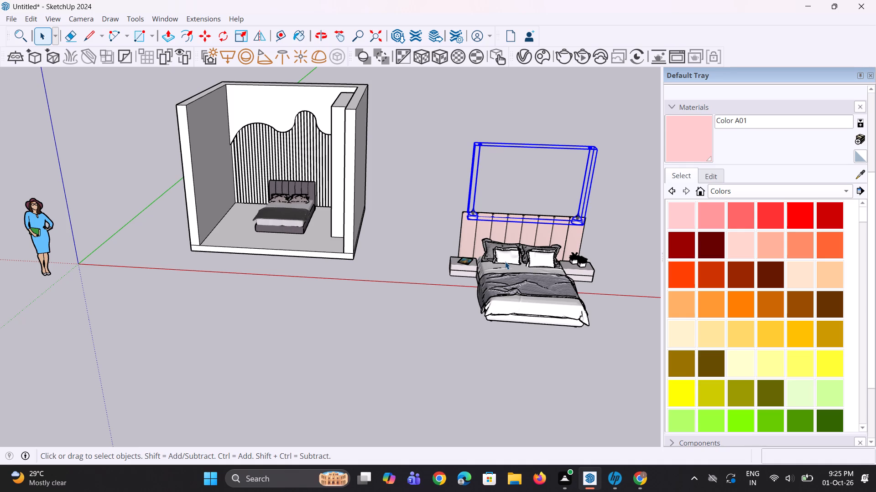
scroll(505, 261, "up", 2)
scroll(174, 359, "down", 4)
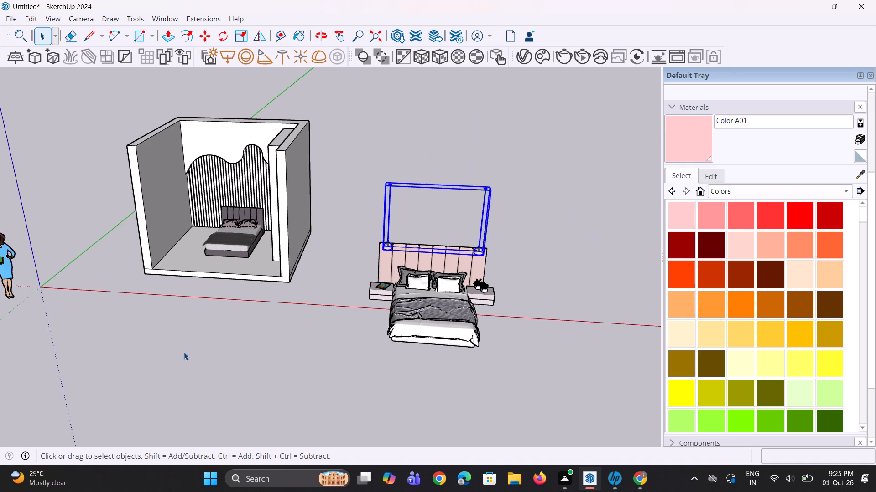
scroll(187, 351, "down", 3)
scroll(363, 262, "up", 3)
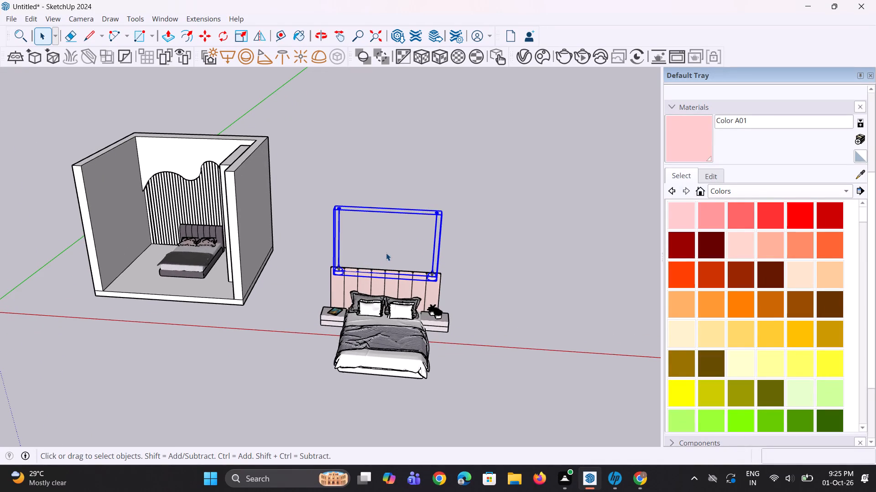
key("Delete")
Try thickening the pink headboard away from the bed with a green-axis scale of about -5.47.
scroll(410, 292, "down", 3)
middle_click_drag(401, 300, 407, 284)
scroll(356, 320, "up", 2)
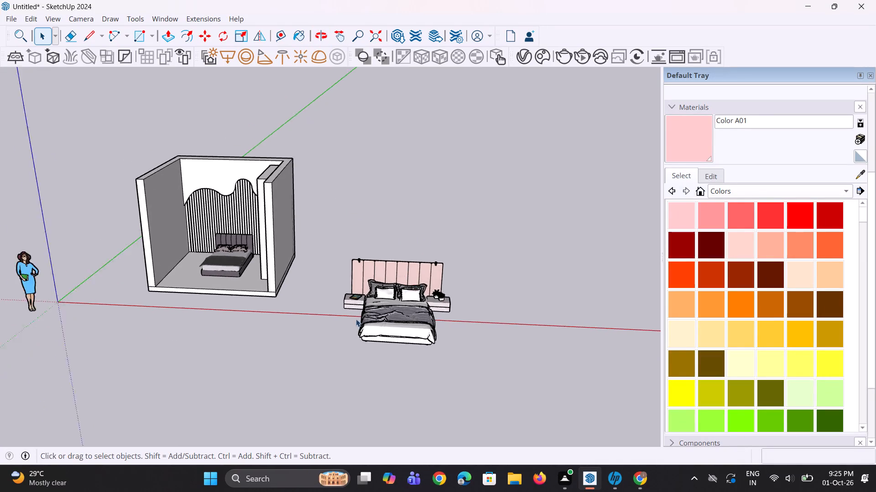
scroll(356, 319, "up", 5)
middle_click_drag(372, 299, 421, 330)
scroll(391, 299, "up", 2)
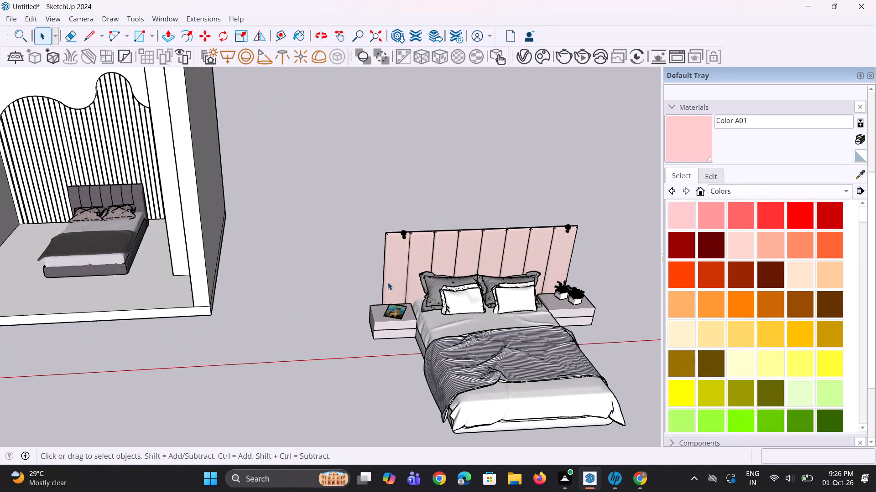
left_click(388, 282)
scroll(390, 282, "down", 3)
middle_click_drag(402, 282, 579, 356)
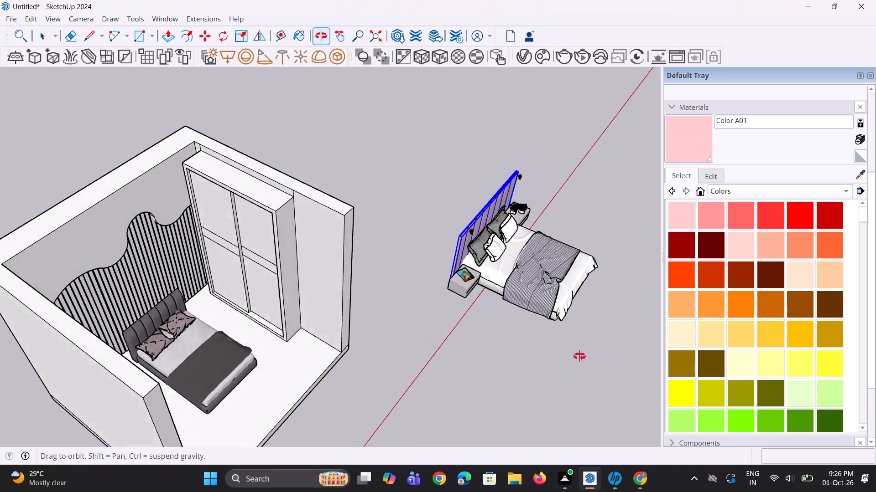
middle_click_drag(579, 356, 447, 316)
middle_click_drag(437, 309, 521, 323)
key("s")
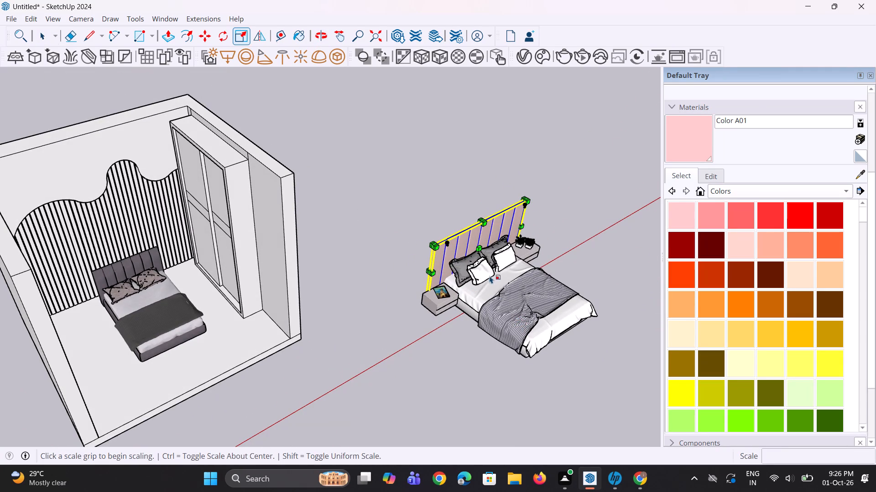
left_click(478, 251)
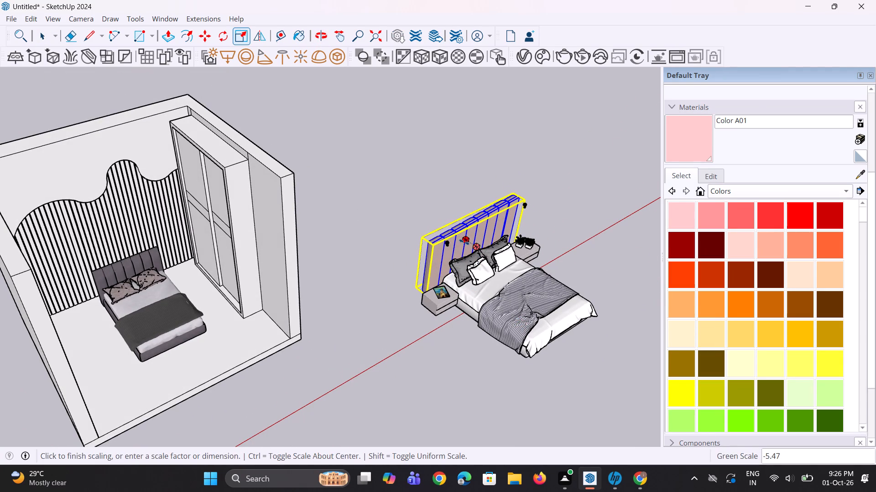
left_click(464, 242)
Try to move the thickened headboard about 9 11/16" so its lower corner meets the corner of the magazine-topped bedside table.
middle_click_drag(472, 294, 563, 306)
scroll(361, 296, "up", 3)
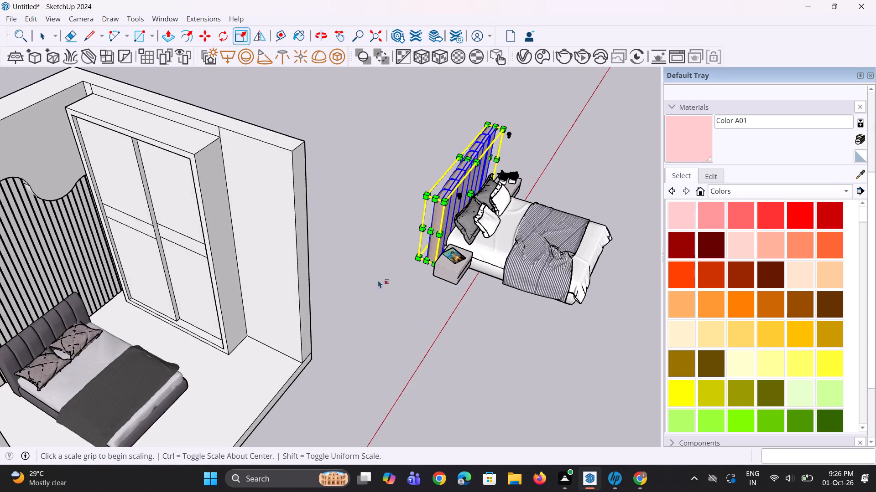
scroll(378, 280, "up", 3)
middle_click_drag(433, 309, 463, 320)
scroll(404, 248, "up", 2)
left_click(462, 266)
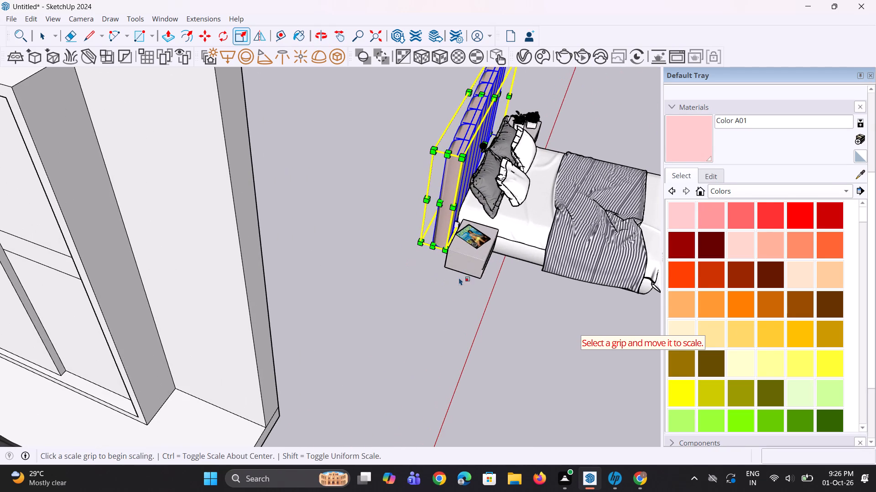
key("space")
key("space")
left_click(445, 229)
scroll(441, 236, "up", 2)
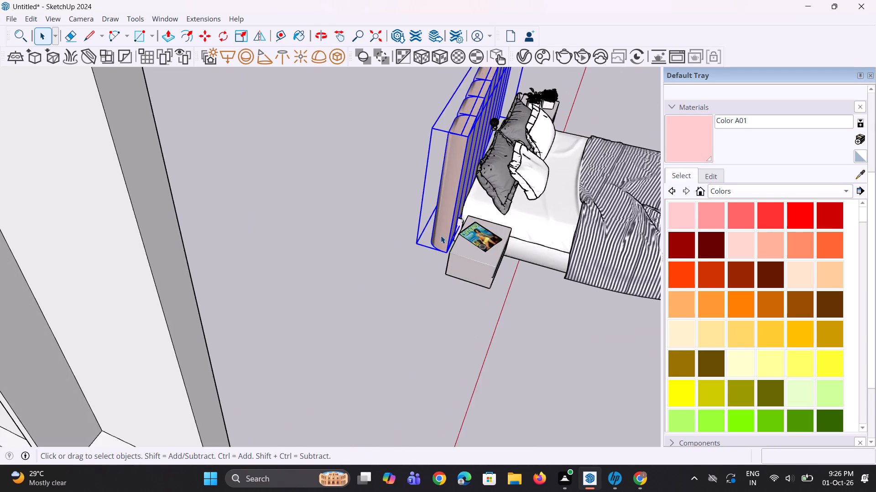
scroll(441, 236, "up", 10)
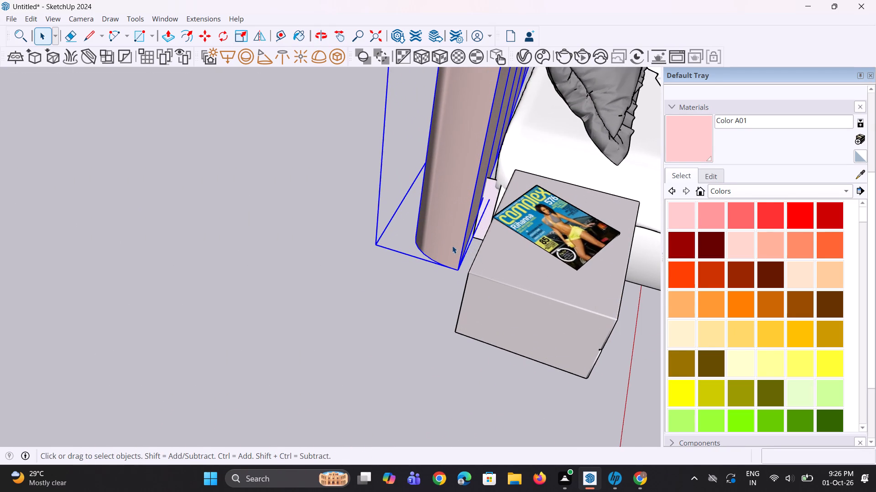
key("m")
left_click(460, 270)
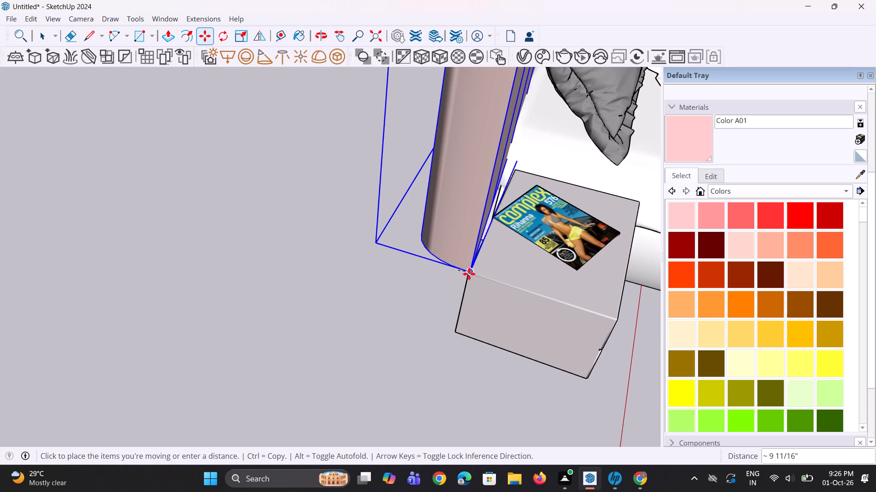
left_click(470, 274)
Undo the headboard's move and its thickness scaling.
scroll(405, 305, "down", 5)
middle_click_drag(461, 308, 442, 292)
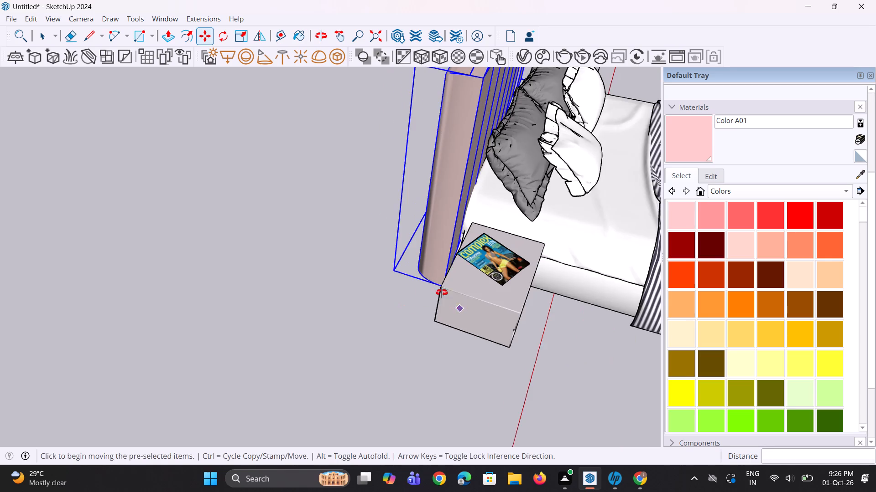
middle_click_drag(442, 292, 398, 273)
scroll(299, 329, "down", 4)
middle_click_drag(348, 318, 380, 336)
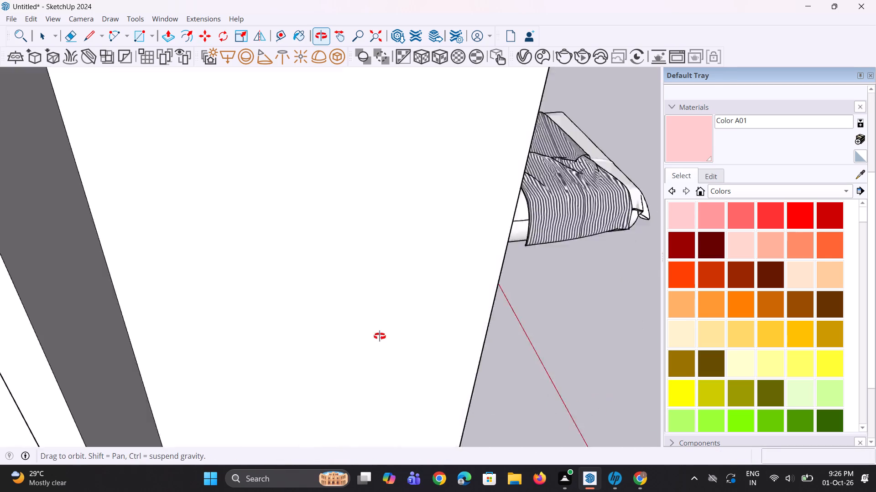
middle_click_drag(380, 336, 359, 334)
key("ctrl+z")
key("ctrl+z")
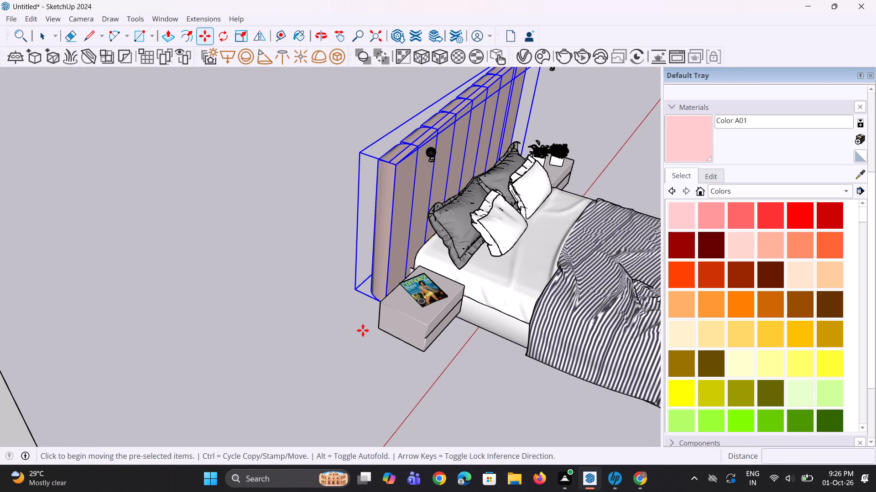
Scale the pink headboard along the green axis to thicken it toward the pillows, keeping its back face in place.
key("s")
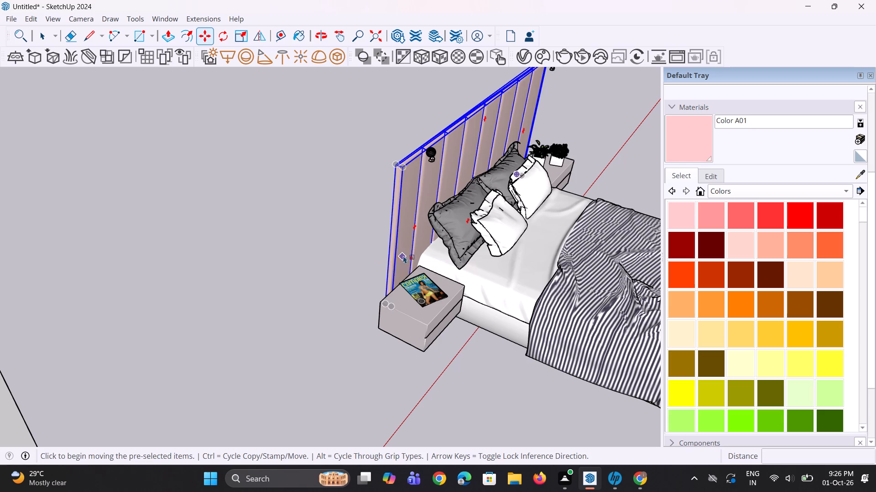
left_click(474, 178)
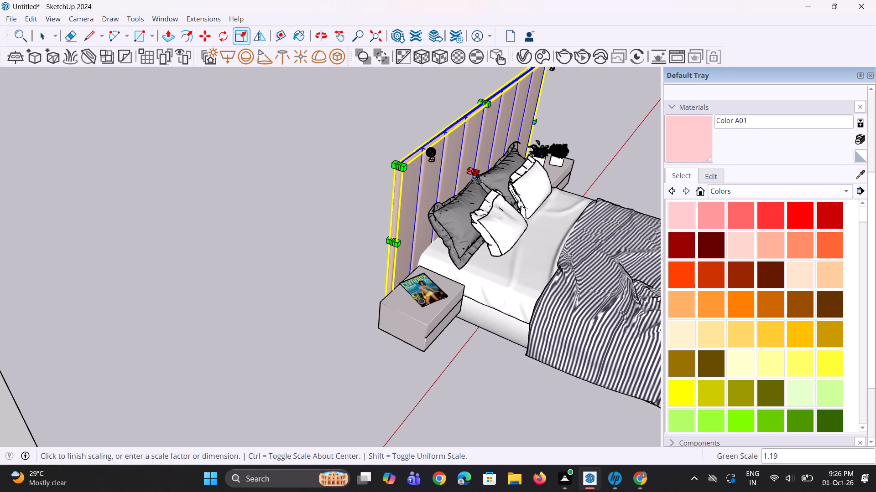
left_click(485, 187)
middle_click_drag(373, 299, 381, 303)
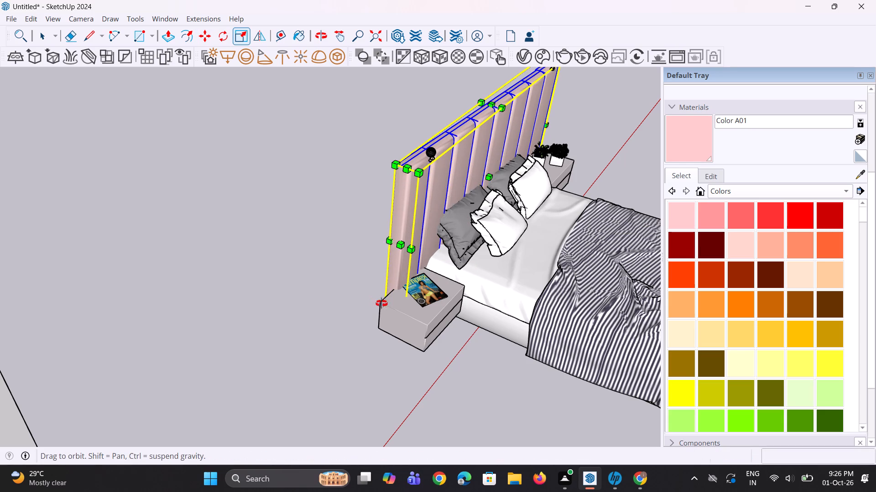
middle_click_drag(381, 303, 446, 309)
scroll(427, 319, "down", 4)
key("space")
key("space")
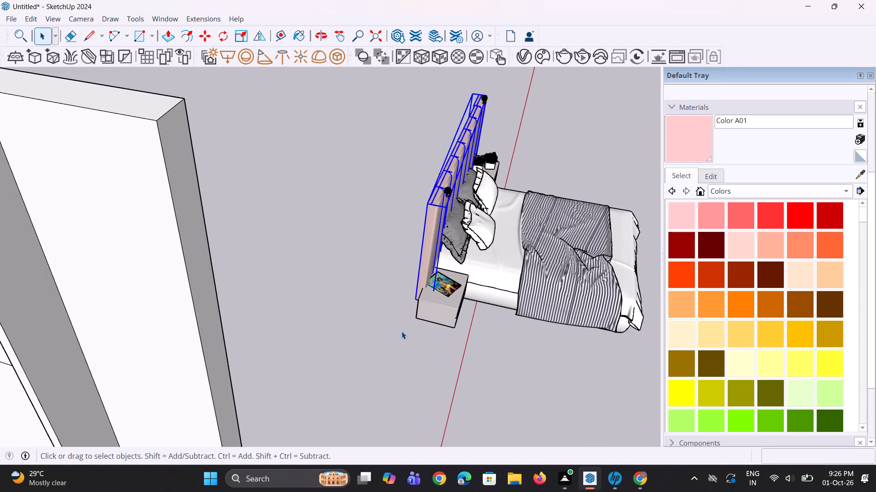
Scale the pink headboard down uniformly from its upper corner on the plant-topped bedside table's side.
left_click(401, 331)
middle_click_drag(413, 321, 237, 256)
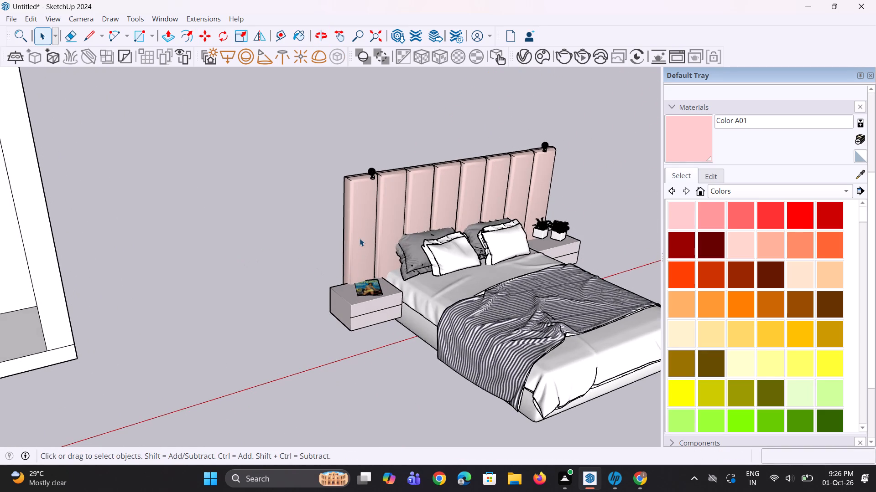
left_click(362, 235)
key("s")
scroll(370, 250, "down", 4)
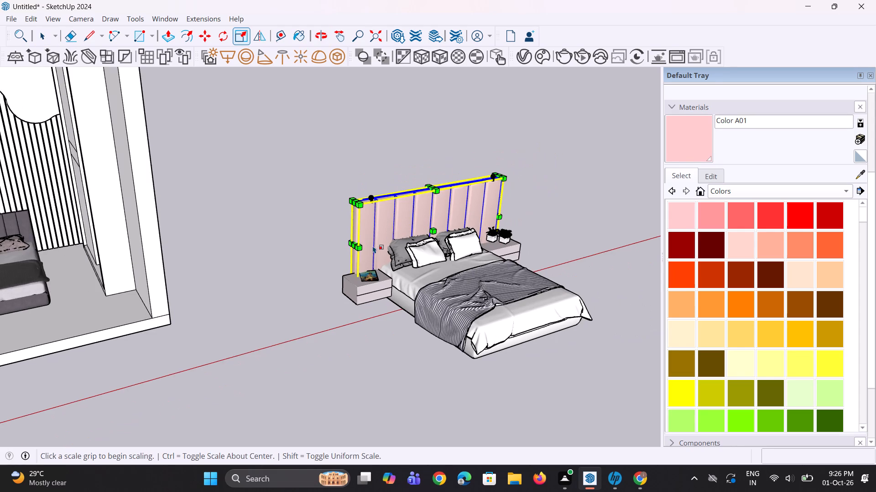
left_click(508, 174)
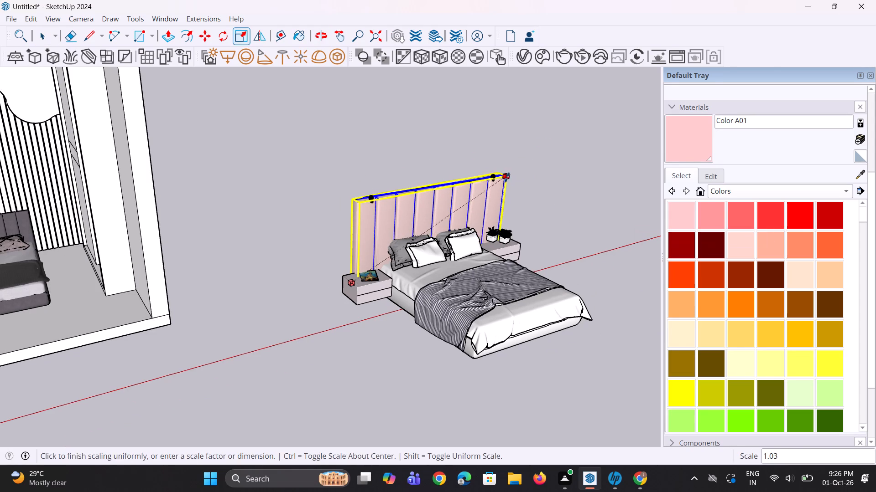
left_click(500, 194)
Scale the headboard uniformly by about 0.89 from its upper front corner on the magazine-topped bedside table's side.
middle_click_drag(400, 264, 443, 316)
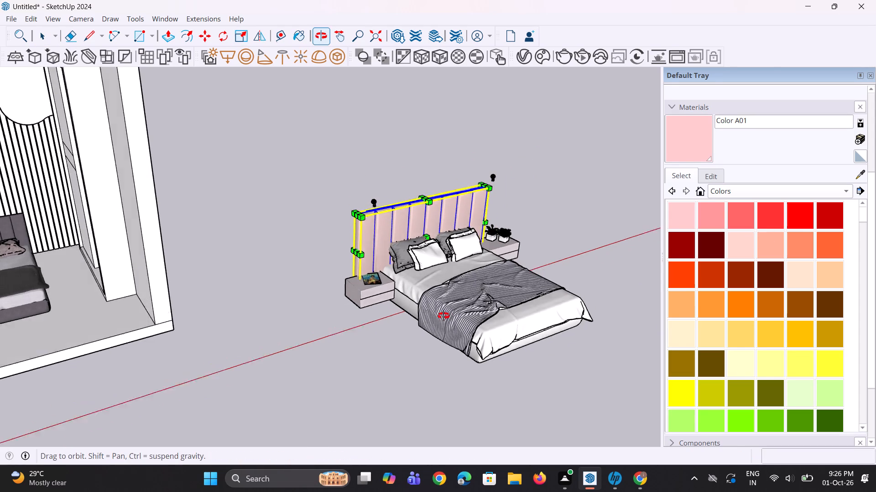
middle_click_drag(443, 316, 500, 335)
scroll(396, 295, "up", 2)
left_click(394, 227)
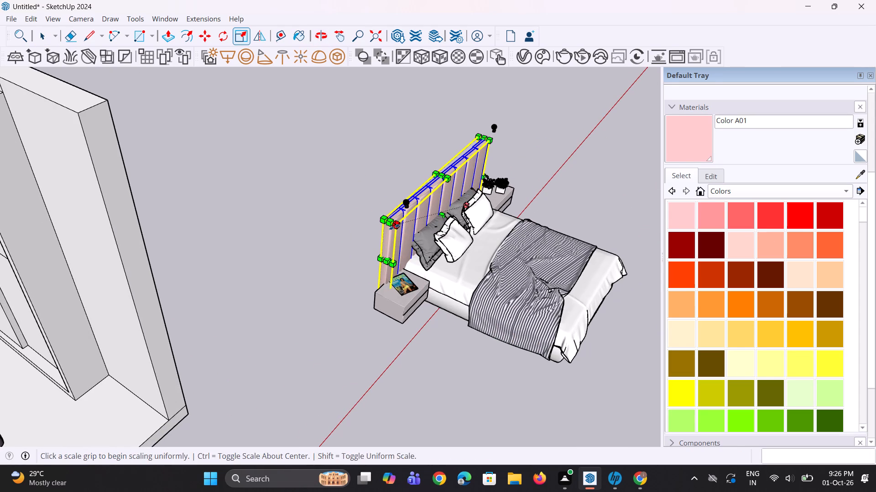
left_click(406, 222)
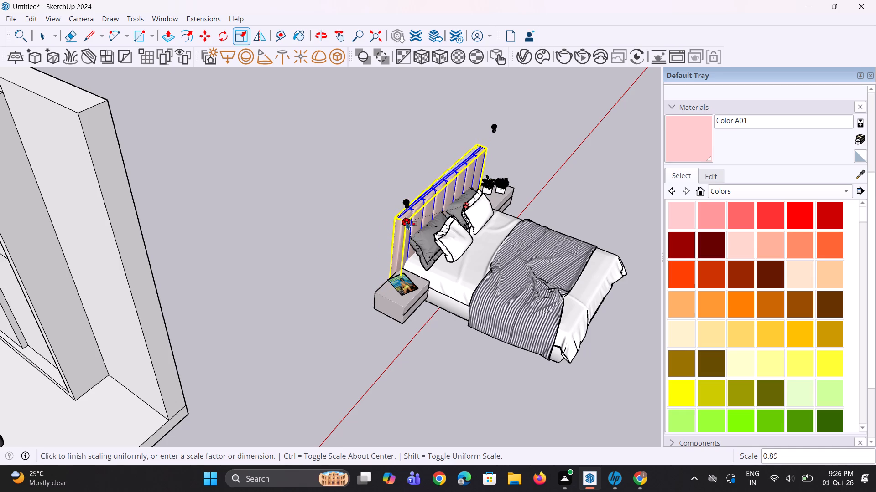
Shrink the headboard uniformly by about 0.93 from each of its two upper corners so it narrows toward the bed's width.
middle_click_drag(476, 214, 313, 185)
scroll(557, 282, "down", 2)
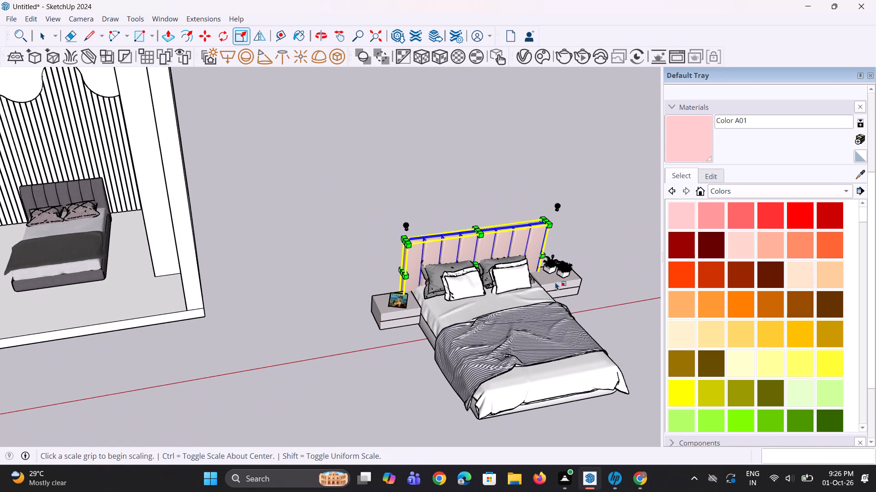
middle_click_drag(553, 282, 465, 251)
left_click(524, 240)
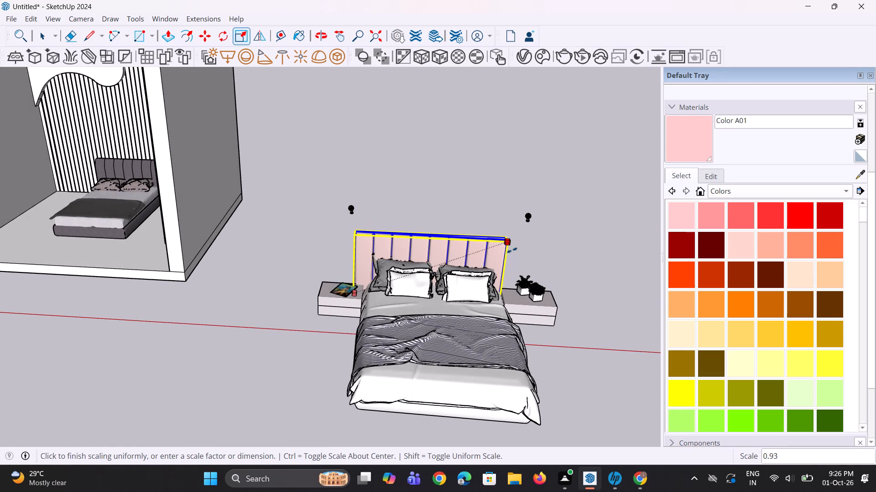
left_click(512, 250)
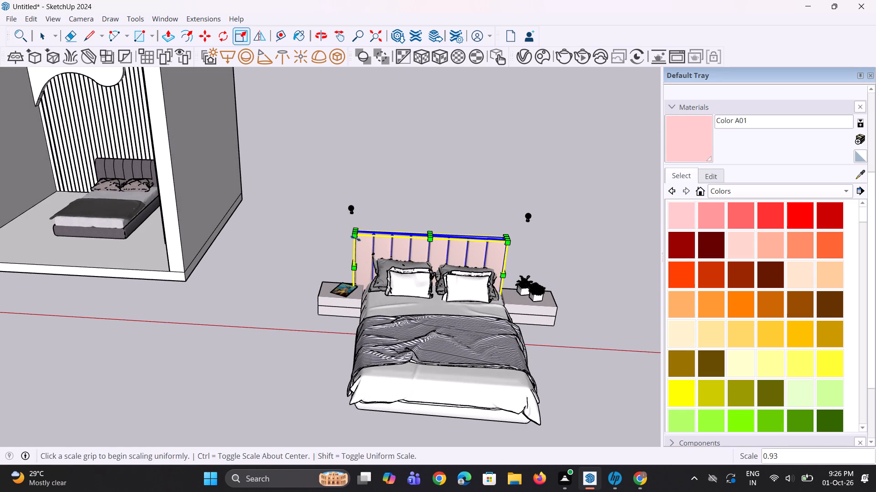
left_click(355, 236)
left_click(364, 246)
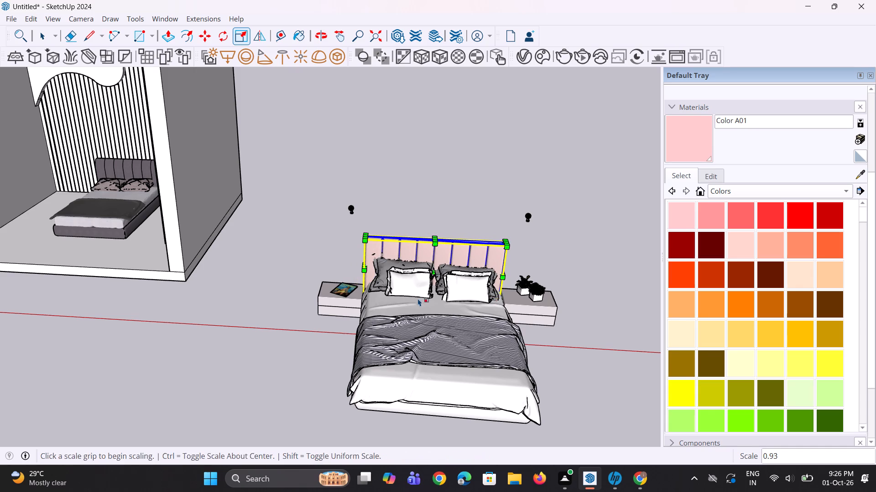
middle_click_drag(424, 297, 491, 307)
key("space")
key("space")
left_click(388, 354)
Thicken the headboard backward, away from the pillows, with a green-axis scale of about 2.
middle_click_drag(480, 317, 571, 398)
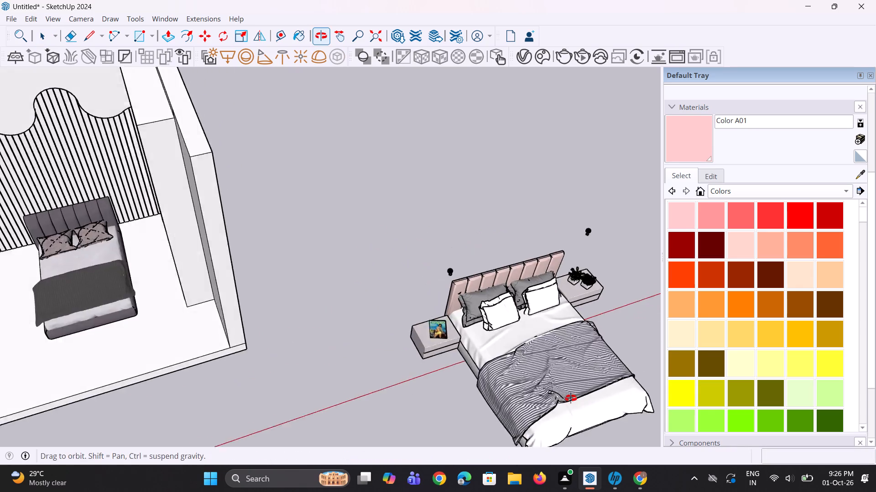
middle_click_drag(571, 398, 578, 395)
scroll(509, 304, "up", 3)
middle_click_drag(509, 302, 576, 319)
scroll(486, 242, "up", 6)
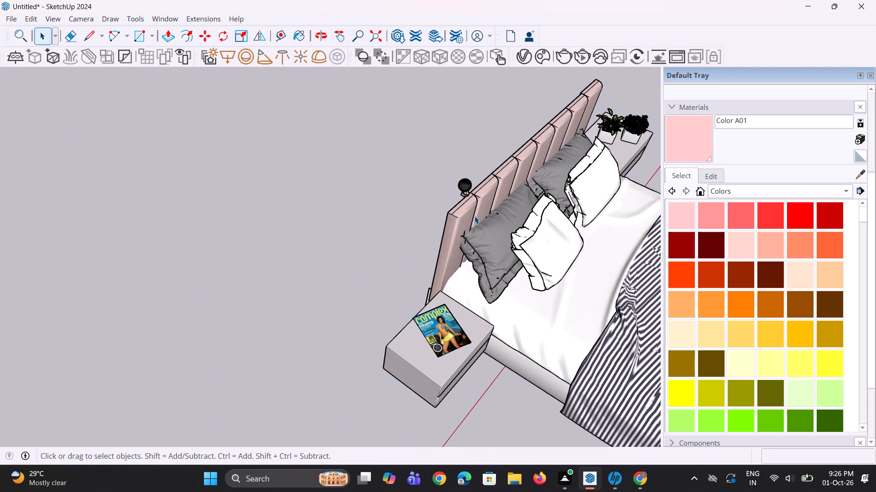
left_click(474, 216)
key("s")
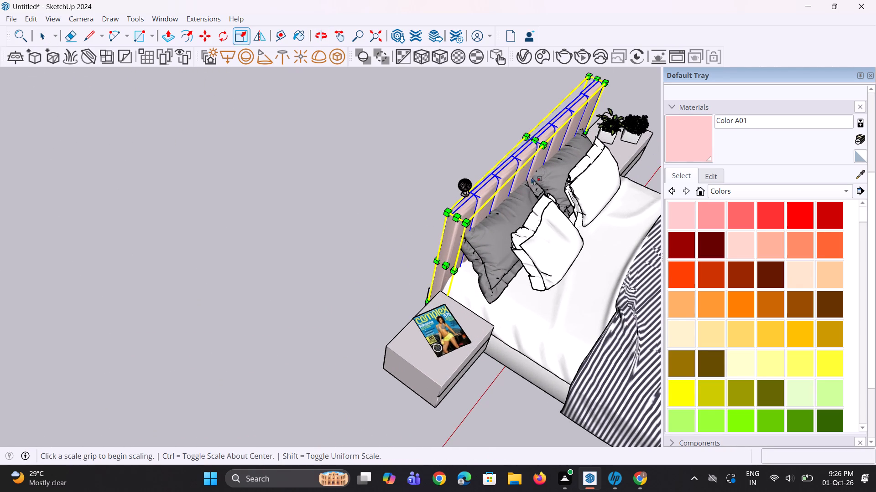
middle_click_drag(452, 242, 607, 261)
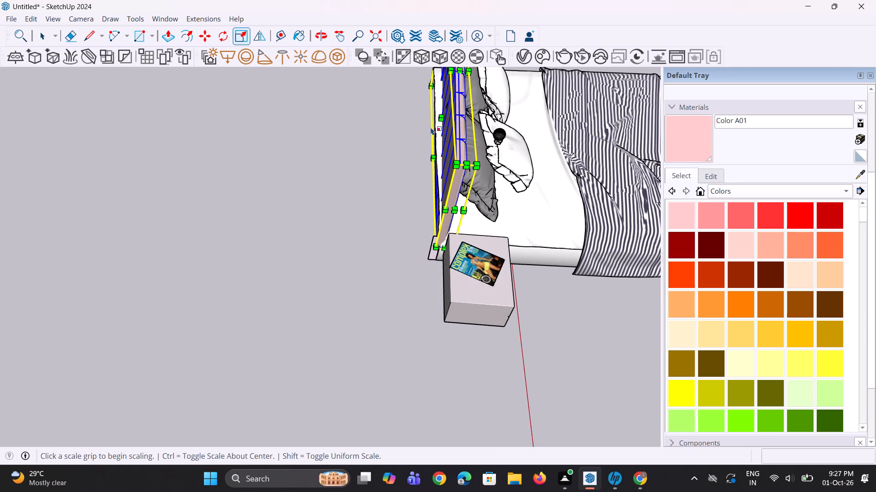
left_click(438, 119)
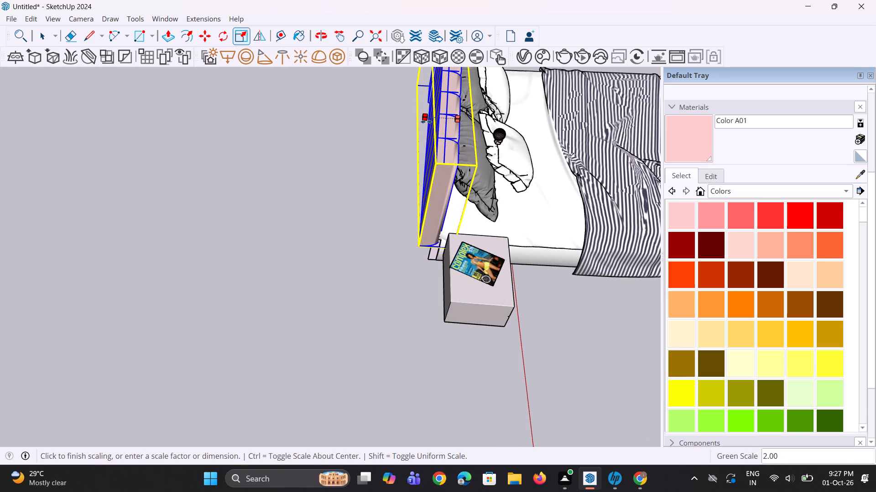
left_click(426, 122)
Examine the resized headboard's fit against the bed, pillows and bedside tables from several angles.
middle_click_drag(464, 257, 370, 249)
scroll(370, 256, "down", 4)
scroll(434, 299, "up", 1)
middle_click_drag(434, 299, 435, 296)
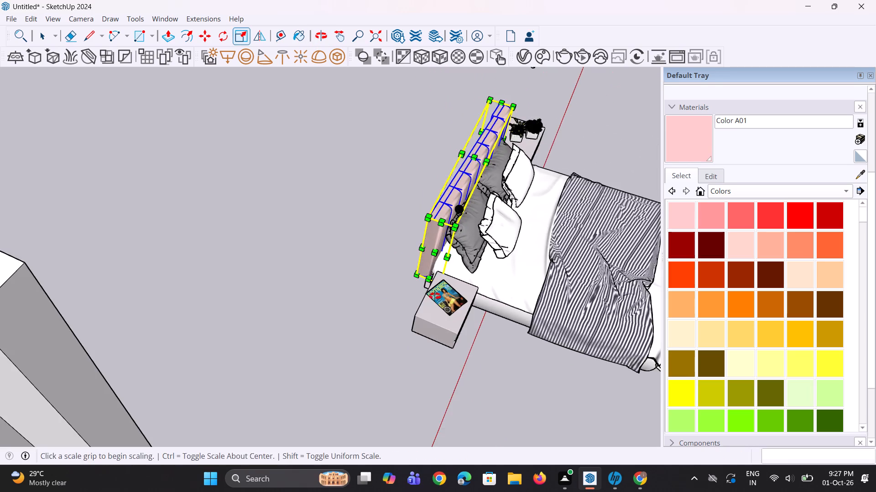
middle_click_drag(435, 296, 343, 220)
scroll(362, 266, "down", 4)
key("space")
key("space")
left_click(373, 294)
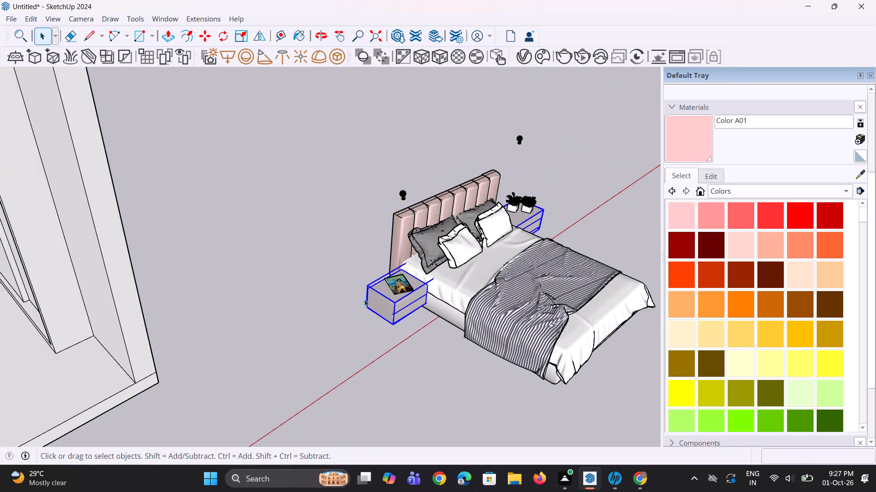
left_click(346, 305)
left_click(345, 365)
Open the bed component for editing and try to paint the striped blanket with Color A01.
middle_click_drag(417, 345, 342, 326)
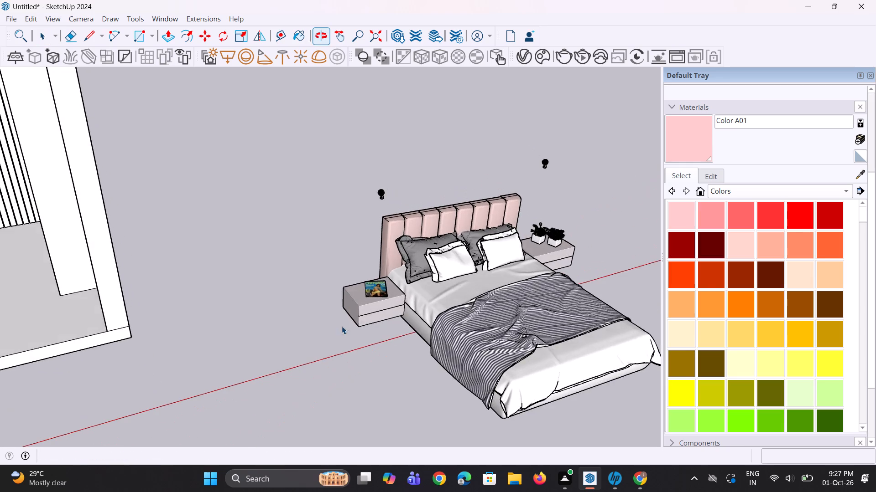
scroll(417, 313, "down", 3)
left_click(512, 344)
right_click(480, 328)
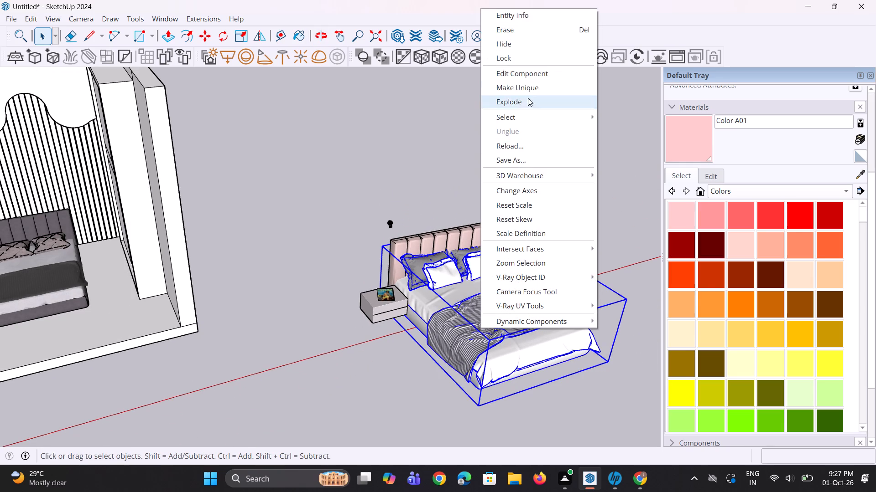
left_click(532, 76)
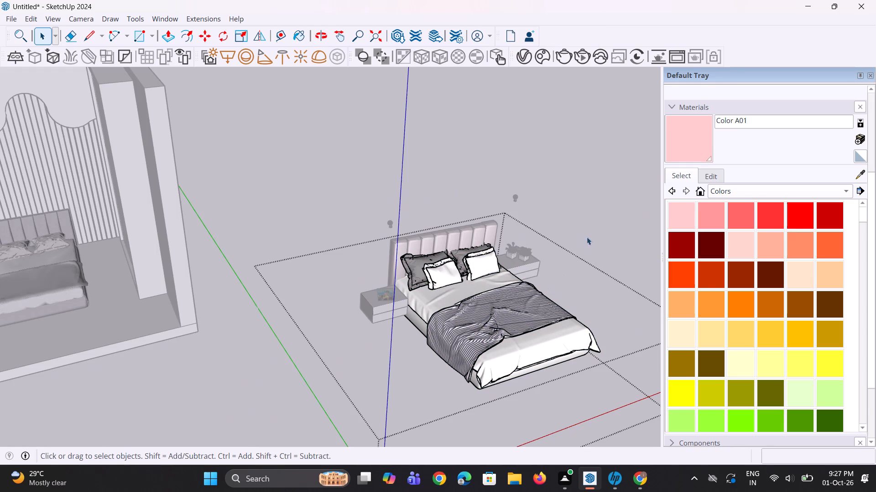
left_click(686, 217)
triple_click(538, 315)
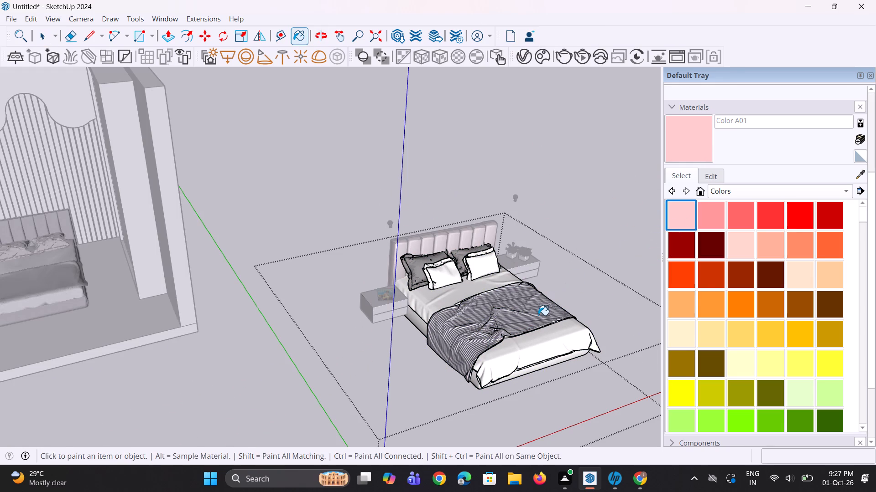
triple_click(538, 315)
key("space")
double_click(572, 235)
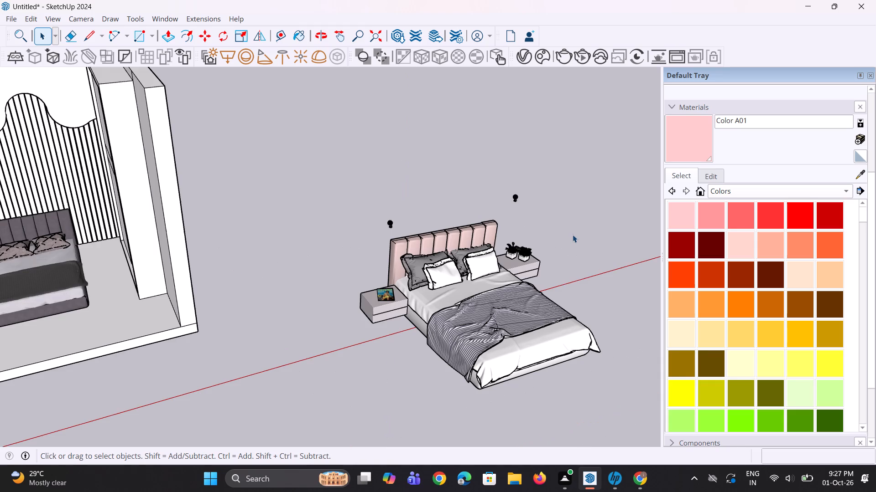
Sample the headboard's material, Color A07, as the active paint material.
left_click(858, 174)
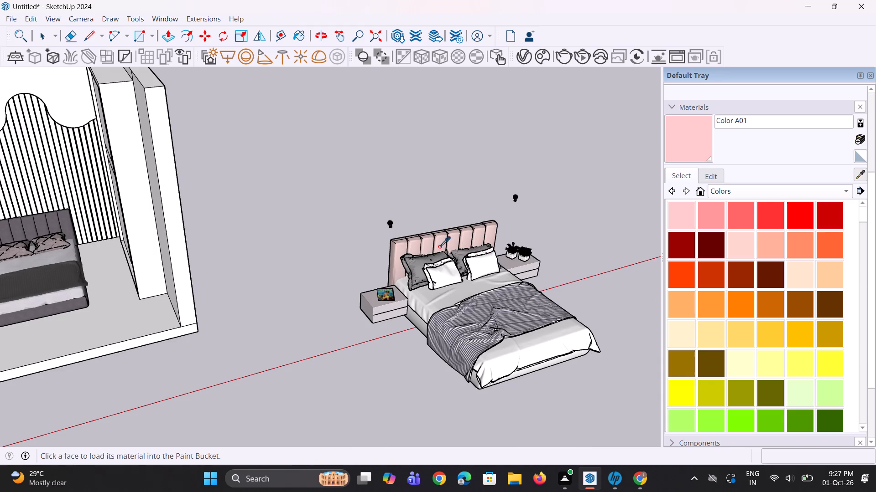
left_click(449, 238)
scroll(505, 261, "up", 2)
Open the bed component for editing and try to paint the striped blanket with Color A07.
key("space")
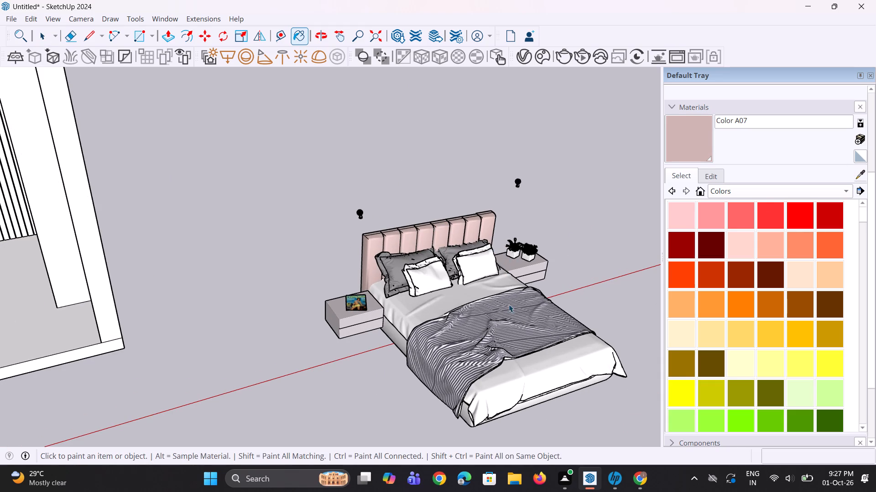
left_click(510, 313)
right_click(510, 313)
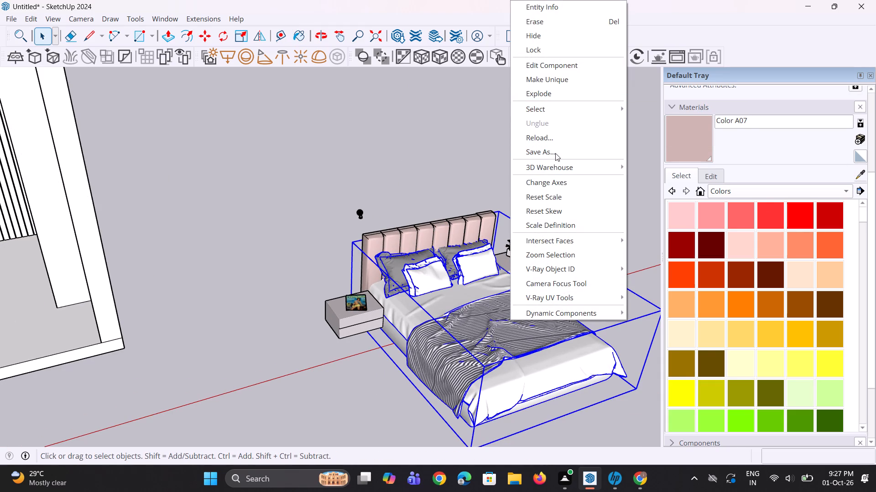
left_click(564, 70)
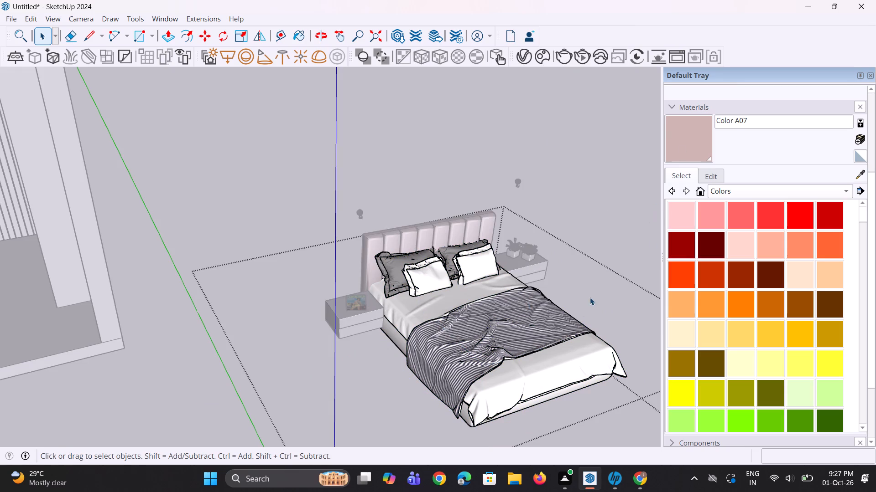
left_click(673, 139)
left_click(557, 345)
triple_click(554, 335)
double_click(554, 335)
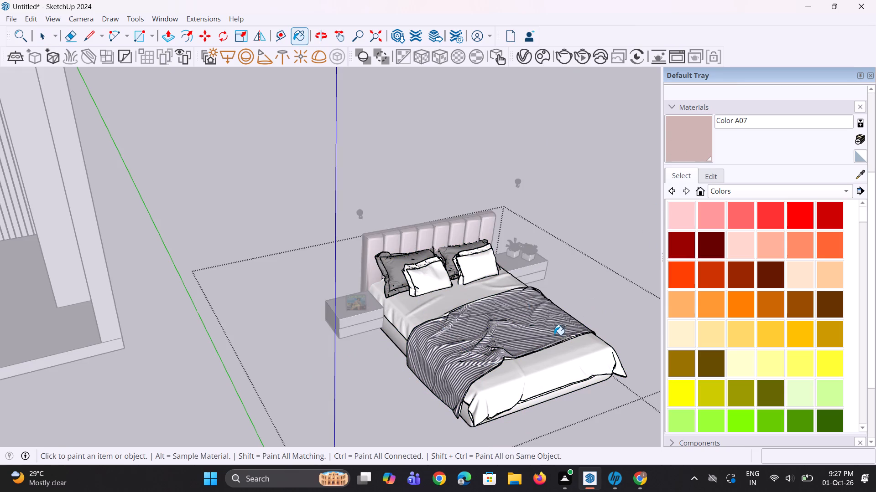
Open the component nested inside the bed for editing and try painting the striped blanket with Color A07.
right_click(521, 323)
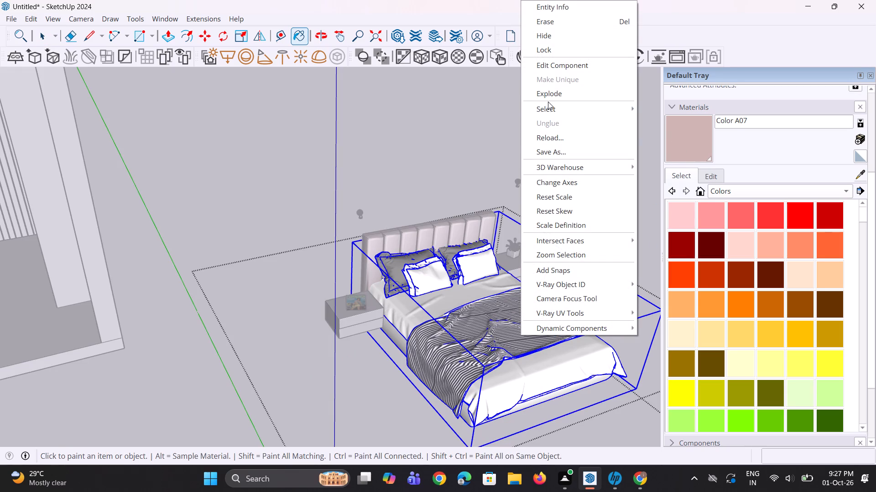
left_click(548, 102)
left_click(559, 222)
triple_click(523, 318)
double_click(523, 318)
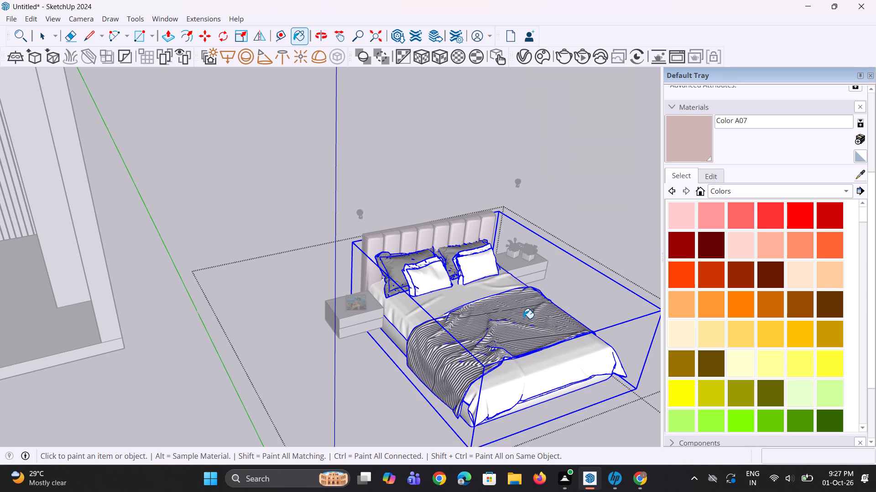
left_click(523, 318)
right_click(523, 314)
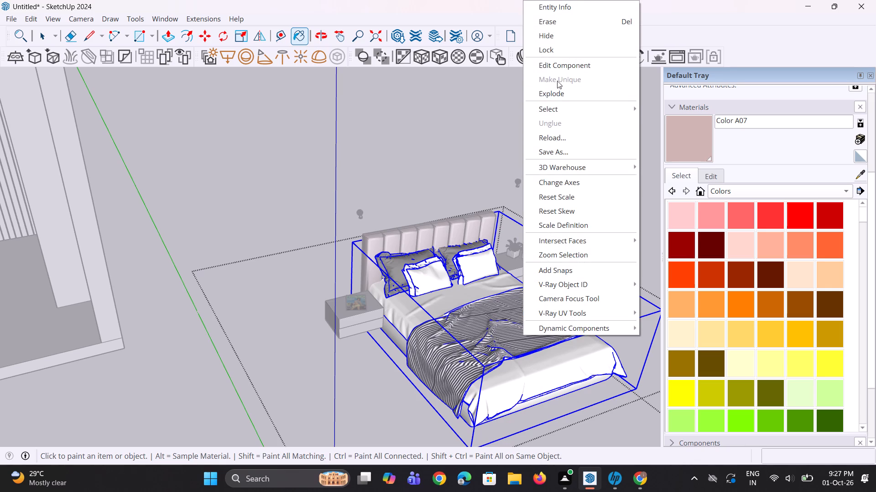
left_click(557, 70)
triple_click(485, 328)
left_click(485, 328)
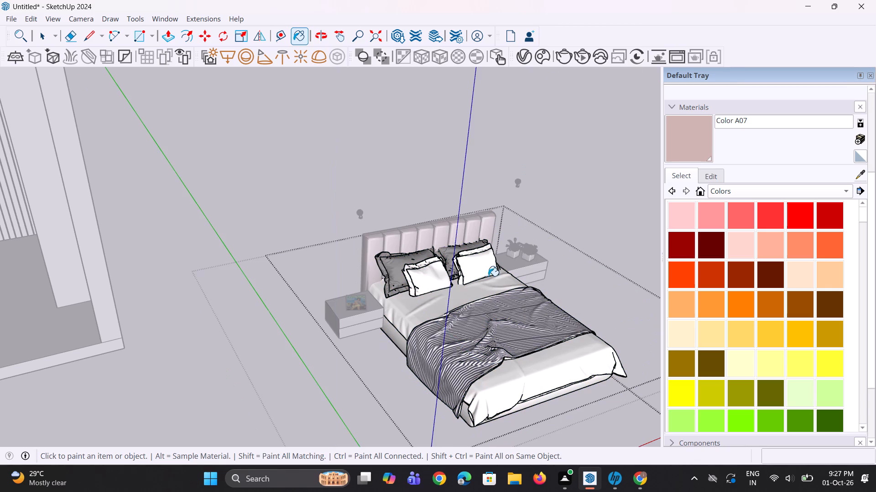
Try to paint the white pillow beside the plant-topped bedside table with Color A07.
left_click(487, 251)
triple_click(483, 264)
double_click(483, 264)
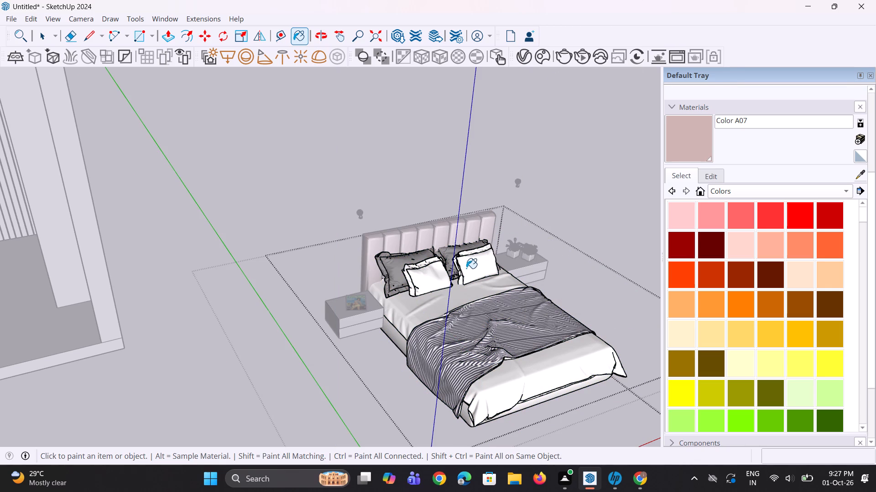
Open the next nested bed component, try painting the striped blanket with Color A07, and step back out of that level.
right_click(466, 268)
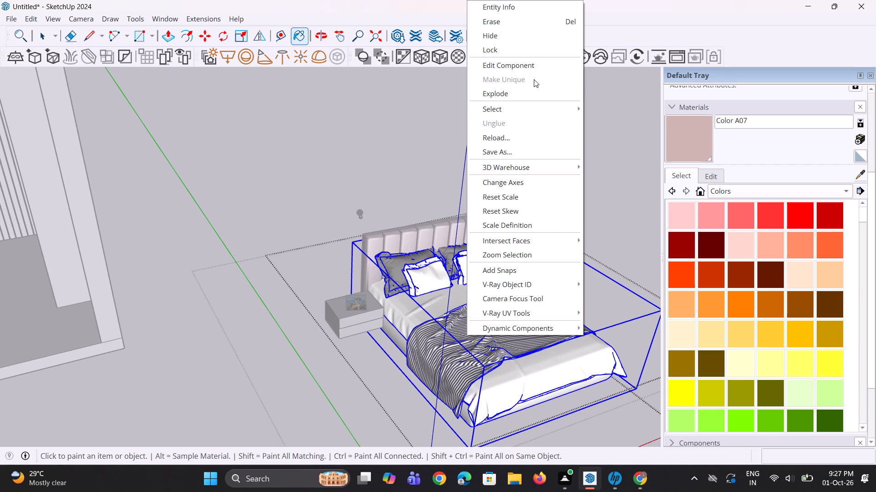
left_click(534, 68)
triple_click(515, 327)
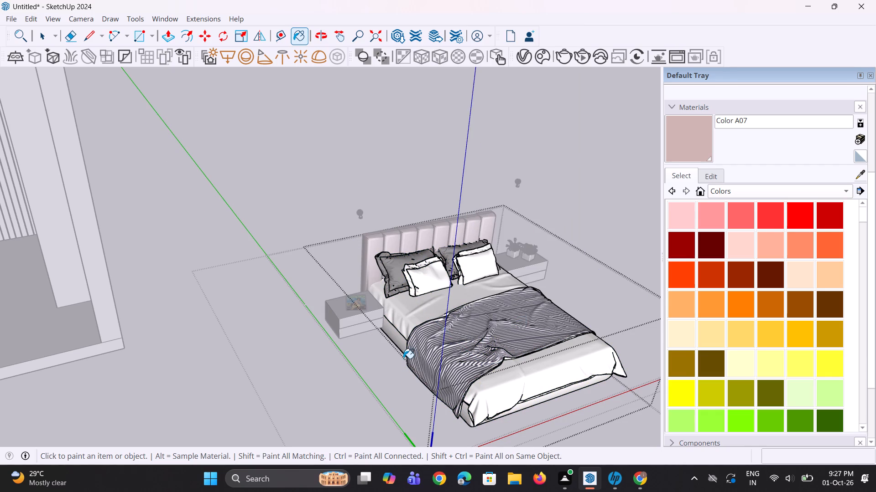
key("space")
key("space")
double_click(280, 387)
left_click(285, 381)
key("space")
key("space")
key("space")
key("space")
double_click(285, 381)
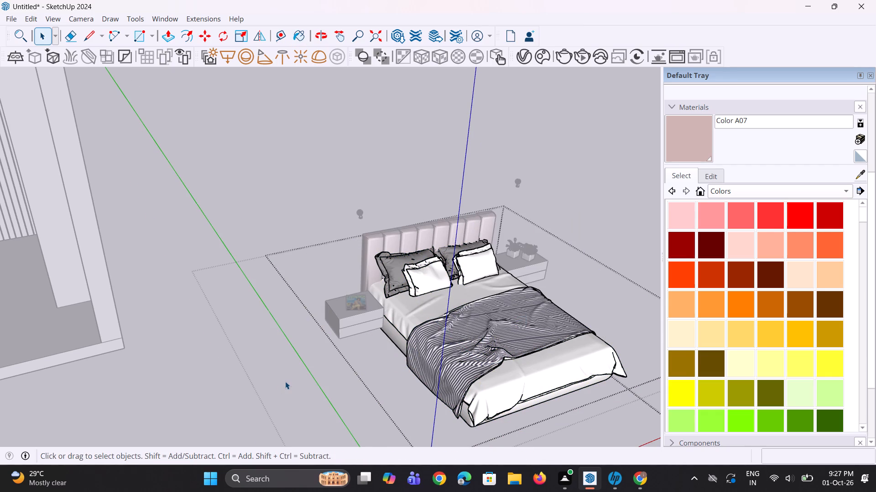
Leave the bed component's editing and return to the whole model.
scroll(285, 378, "down", 4)
key("Escape")
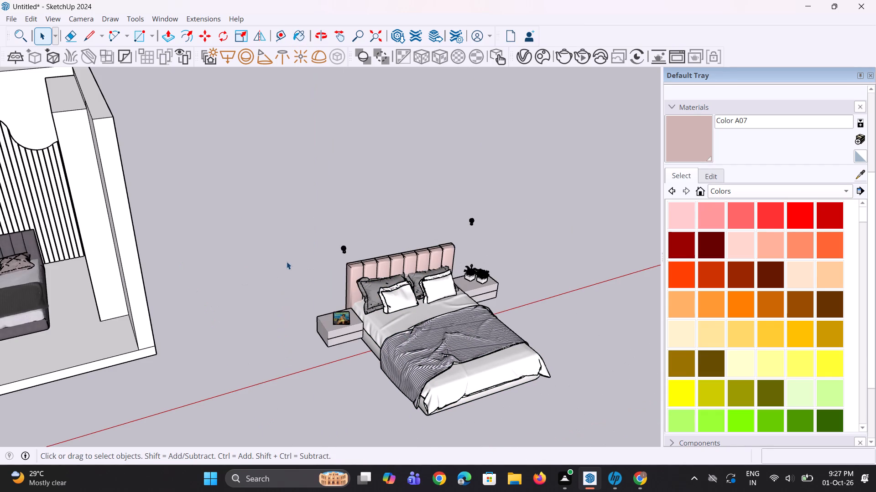
left_click(287, 261)
Select both wall lamps above the bed's pink headboard and scale them uniformly by about 0.55.
scroll(287, 387, "down", 3)
middle_click_drag(290, 382, 182, 367)
scroll(277, 261, "up", 8)
left_click_drag(271, 223, 328, 309)
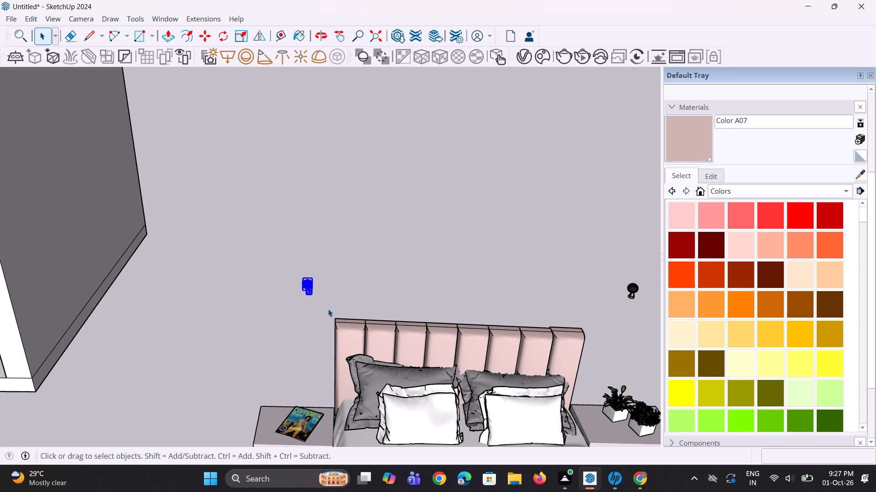
scroll(302, 318, "down", 4)
left_click_drag(495, 252, 495, 265)
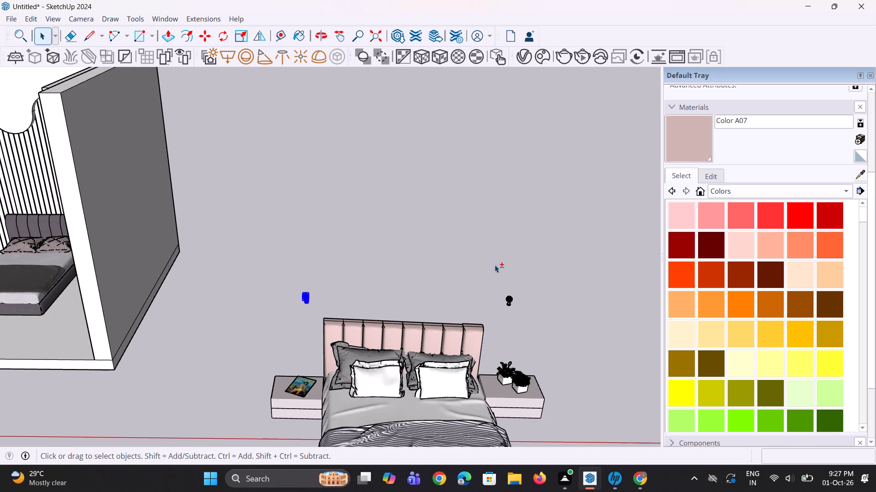
left_click_drag(495, 265, 526, 322)
scroll(492, 318, "up", 2)
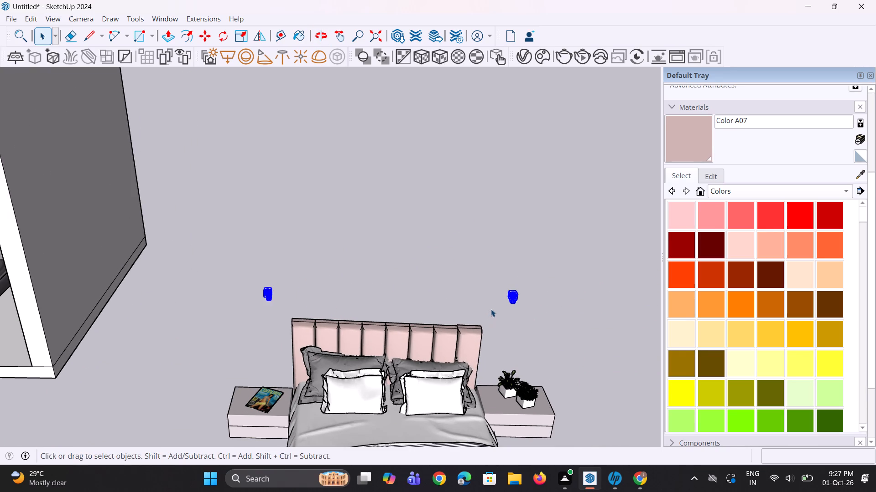
key("s")
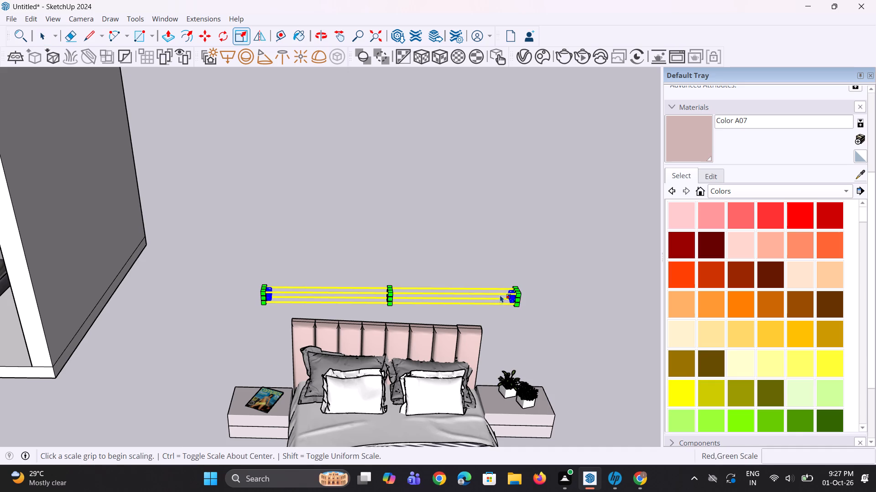
left_click(522, 291)
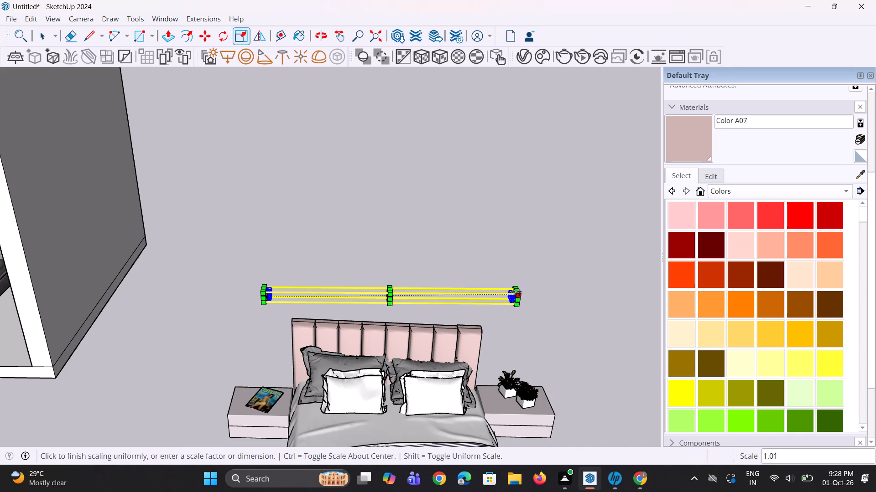
left_click(402, 315)
Move both scaled lamps together about 2' 2 7/8" toward the pink headboard.
key("m")
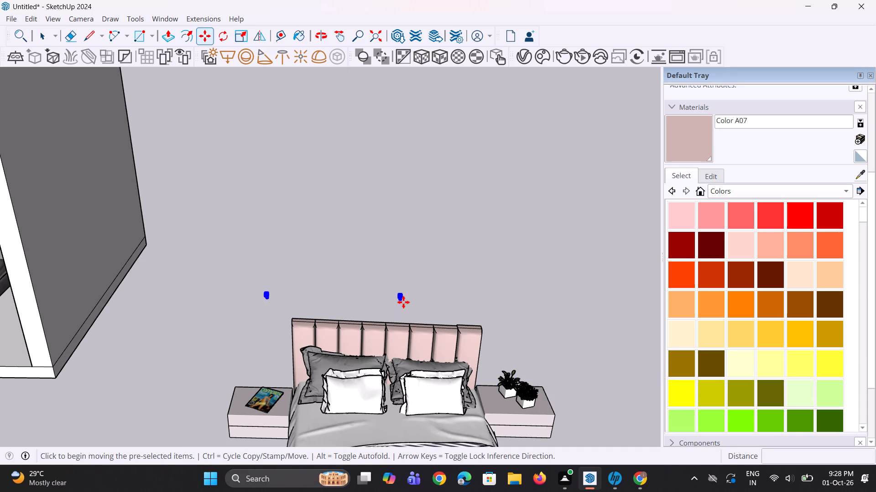
left_click(403, 302)
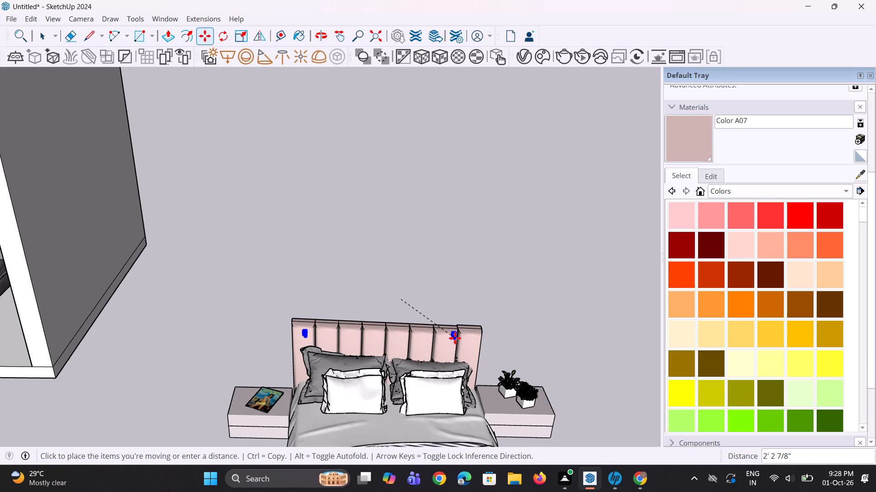
left_click(455, 338)
scroll(465, 352, "up", 6)
key("space")
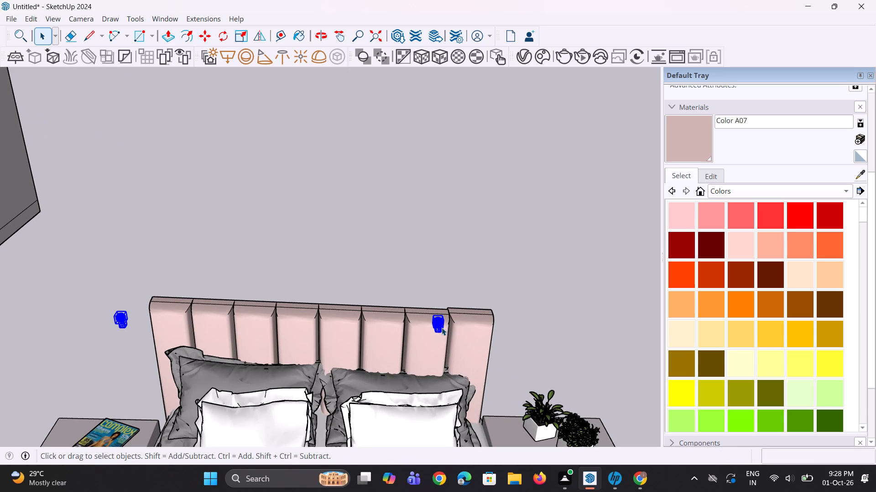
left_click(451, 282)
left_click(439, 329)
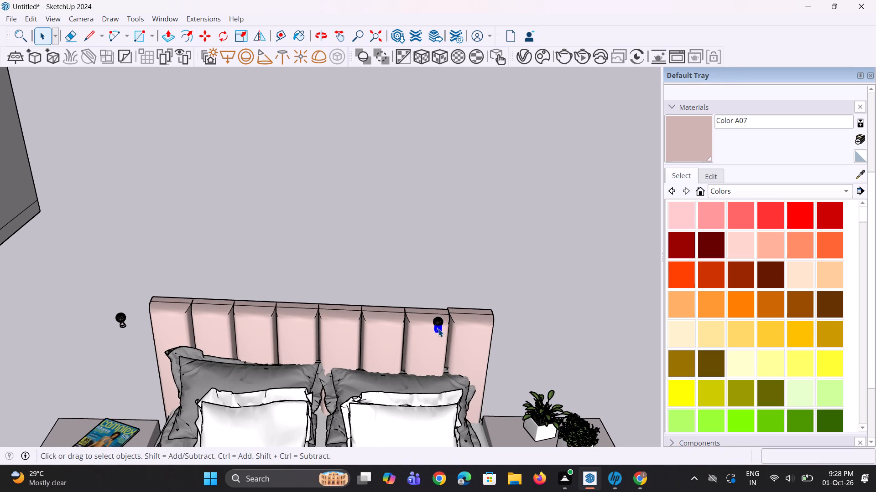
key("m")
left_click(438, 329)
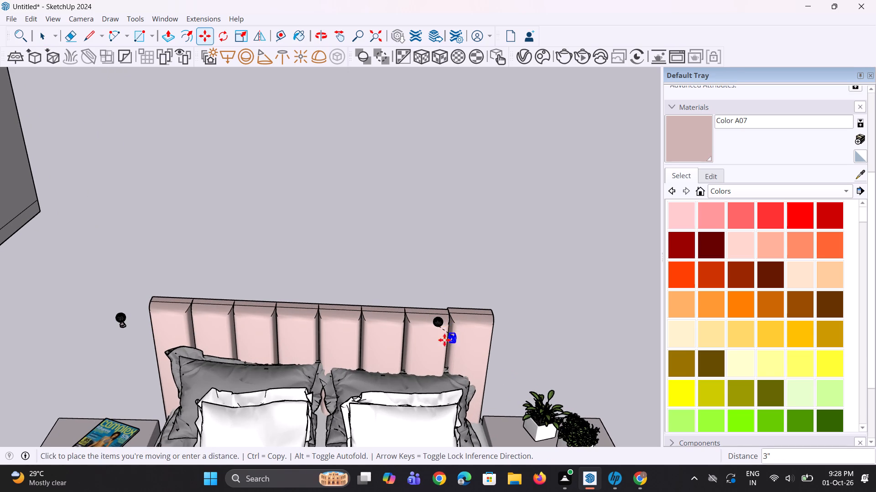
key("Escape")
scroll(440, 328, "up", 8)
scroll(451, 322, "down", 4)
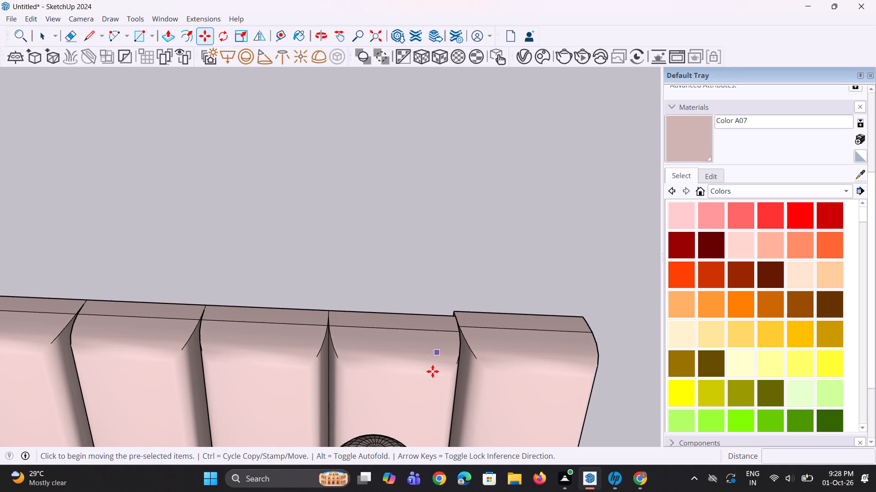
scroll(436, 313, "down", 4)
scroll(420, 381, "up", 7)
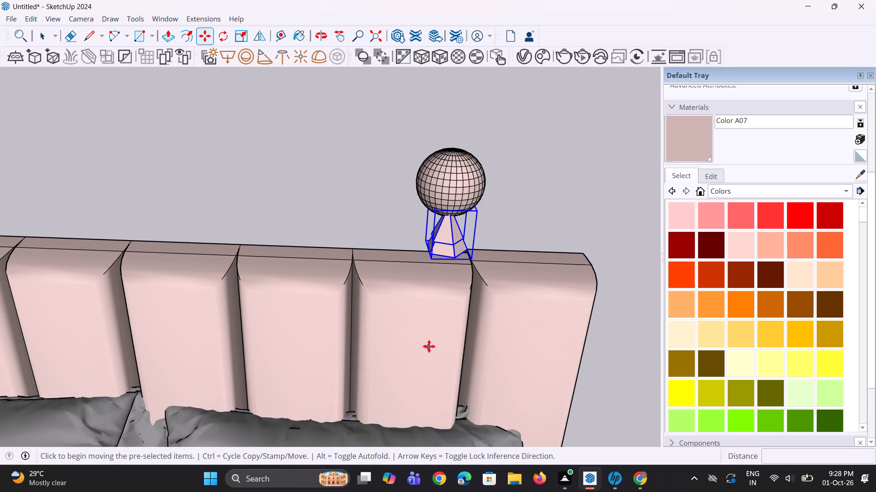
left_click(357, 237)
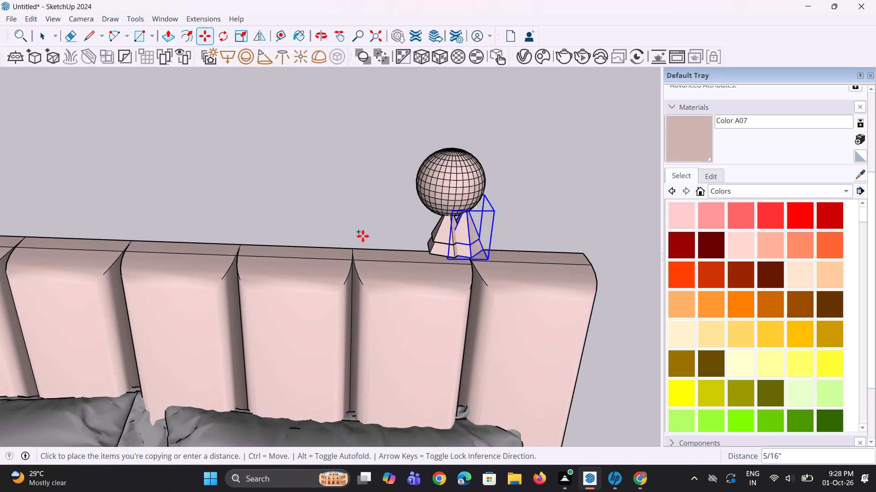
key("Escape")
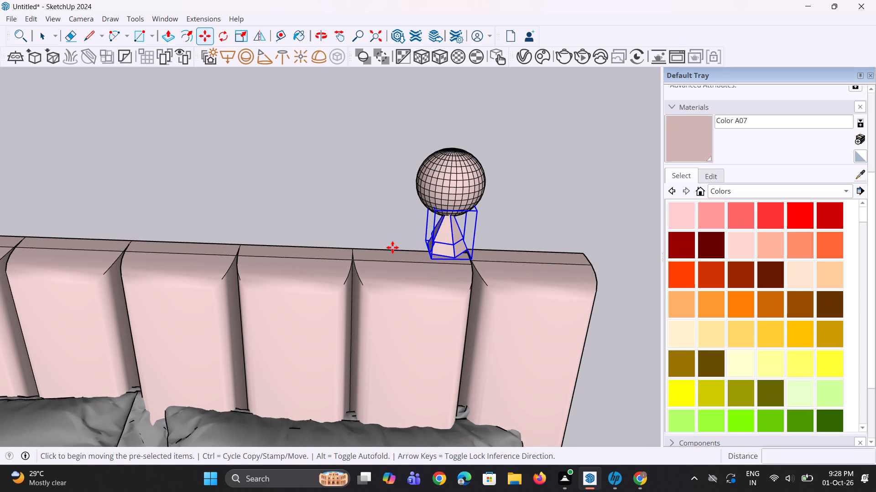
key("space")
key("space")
Group the sphere and the base of the lamp nearest the plant side of the headboard.
left_click(376, 247)
left_click(454, 197, "ctrl")
left_click(450, 227, "ctrl")
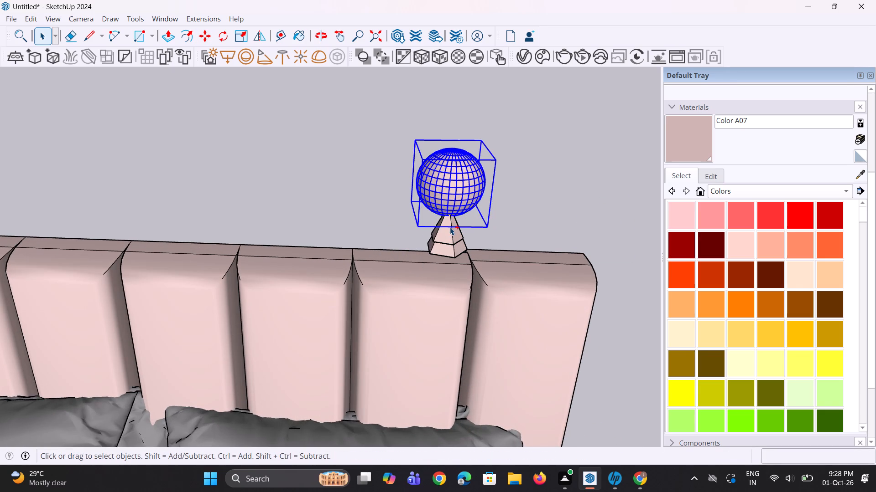
right_click(450, 227, "ctrl")
left_click(480, 348)
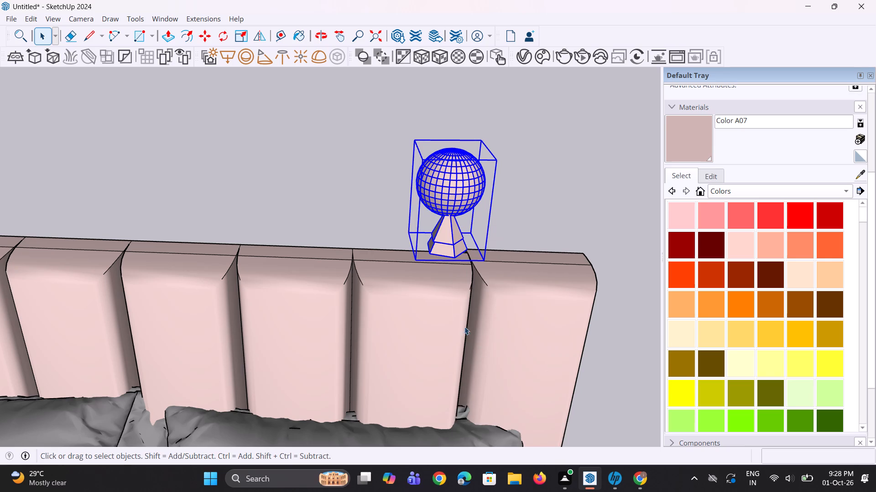
Move the grouped lamp onto the headboard's end channel on the plant side, about 2' 8", then fine-tune it about 1 11/16".
scroll(440, 238, "down", 7)
key("m")
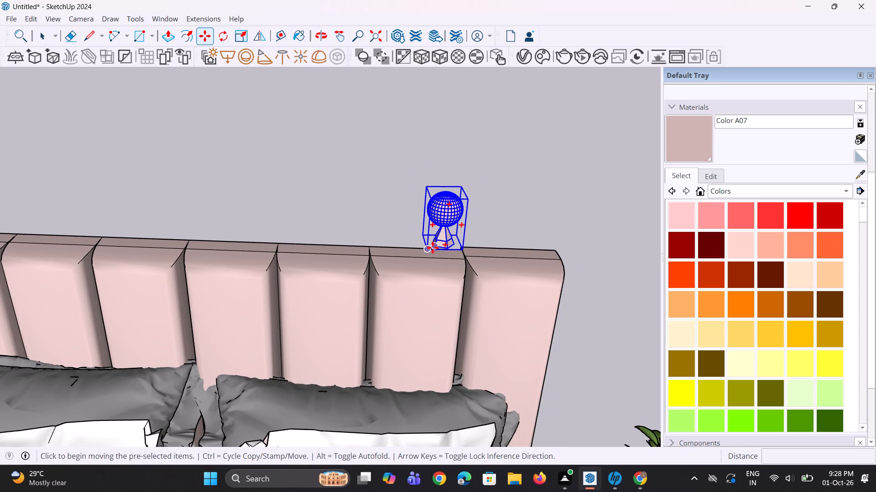
left_click(427, 249)
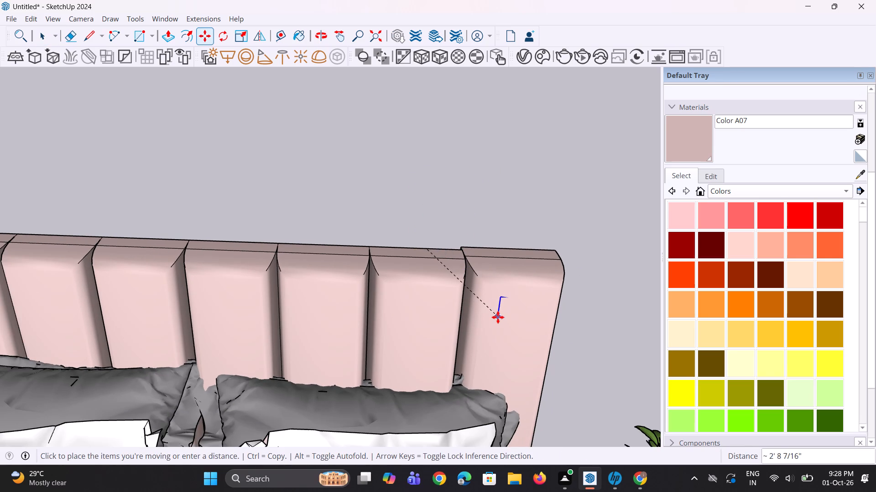
left_click(498, 317)
middle_click_drag(495, 328, 548, 323)
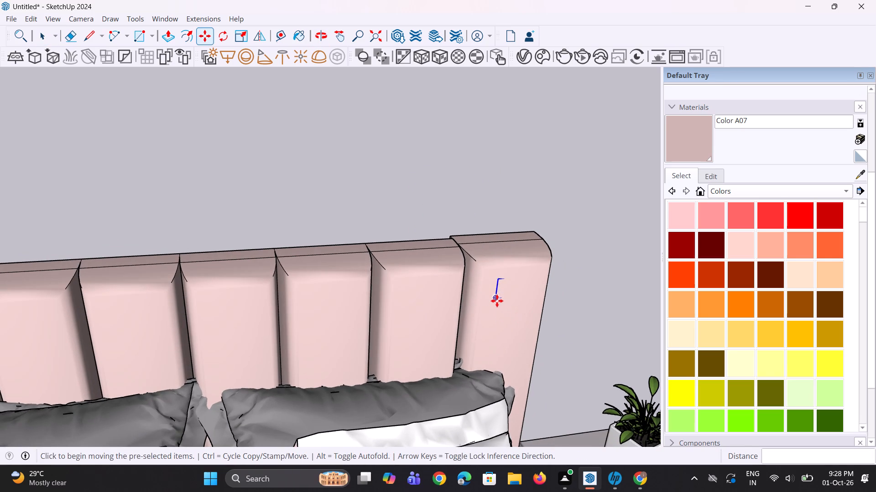
left_click(497, 300)
left_click(504, 307)
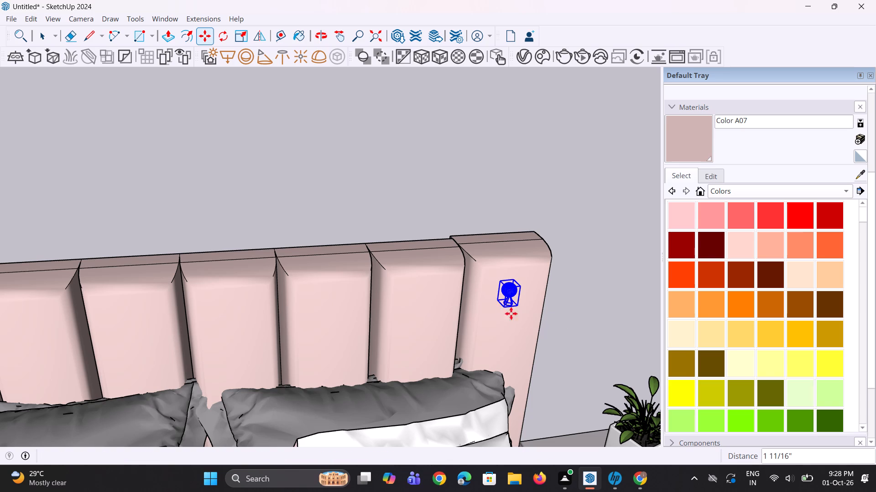
Nudge the lamp about 5/16" against the face of the headboard's end channel.
middle_click_drag(532, 320, 368, 331)
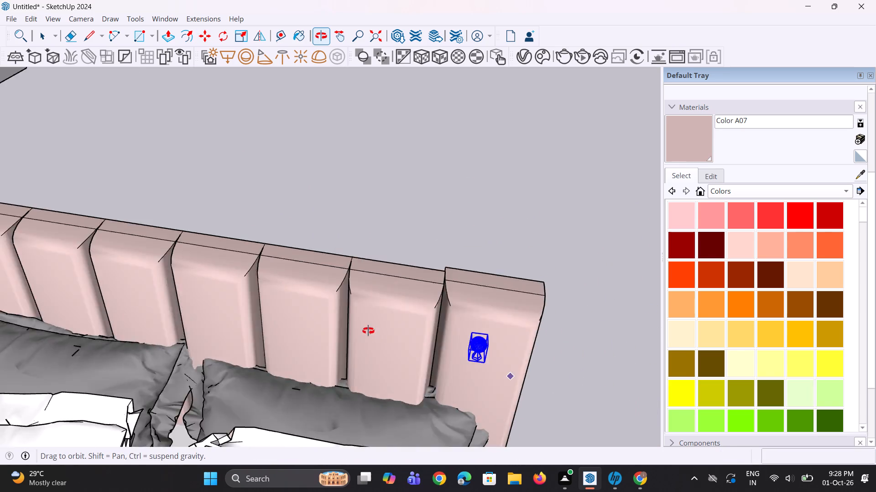
middle_click_drag(368, 331, 192, 246)
scroll(277, 308, "up", 10)
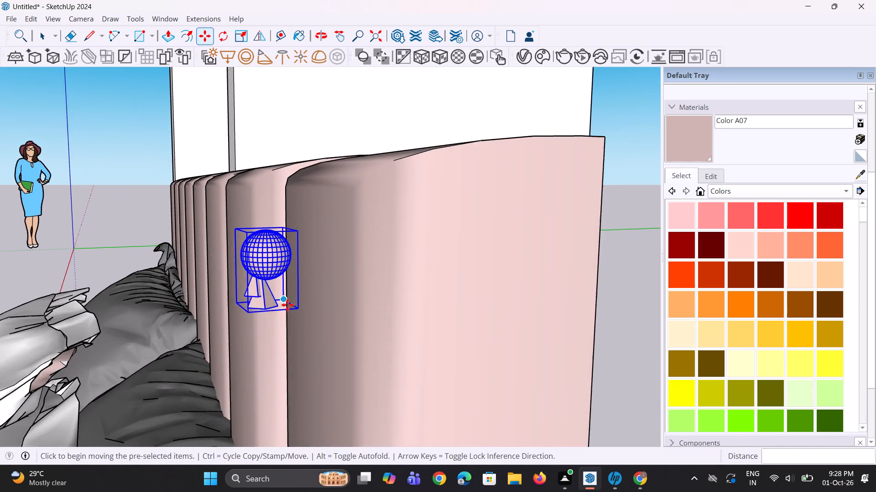
scroll(287, 305, "up", 2)
middle_click_drag(285, 305, 346, 297)
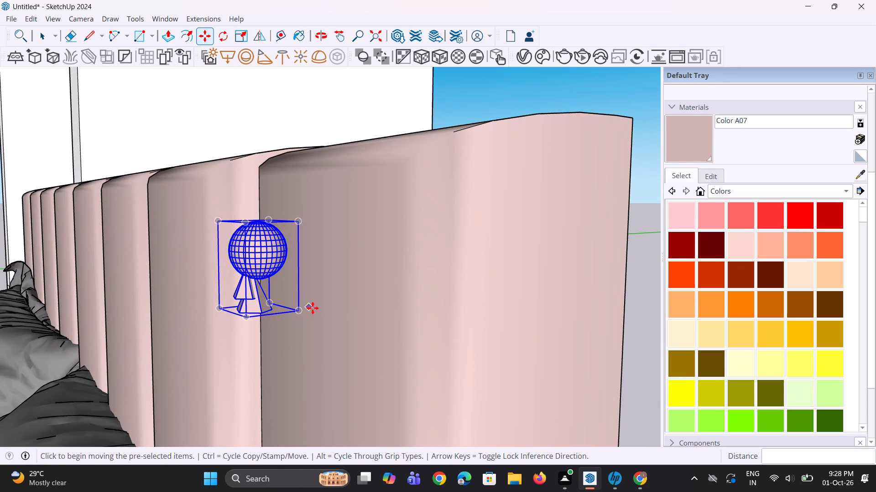
left_click(302, 310)
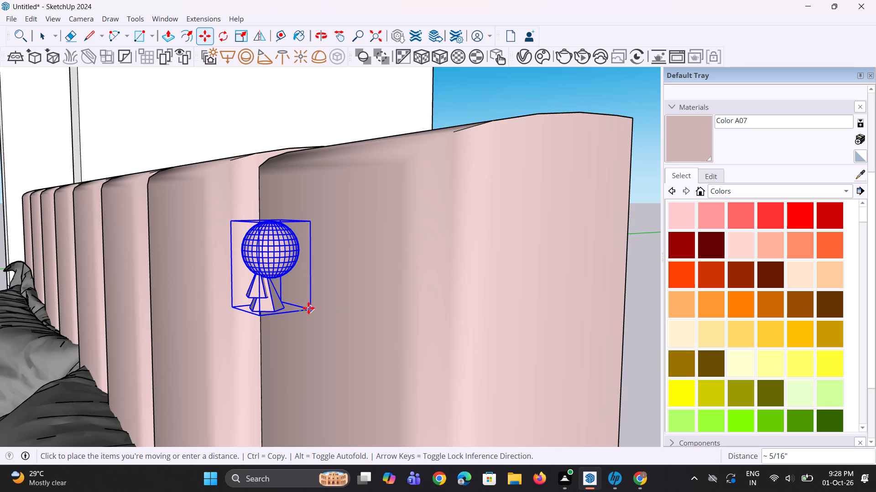
left_click(314, 305)
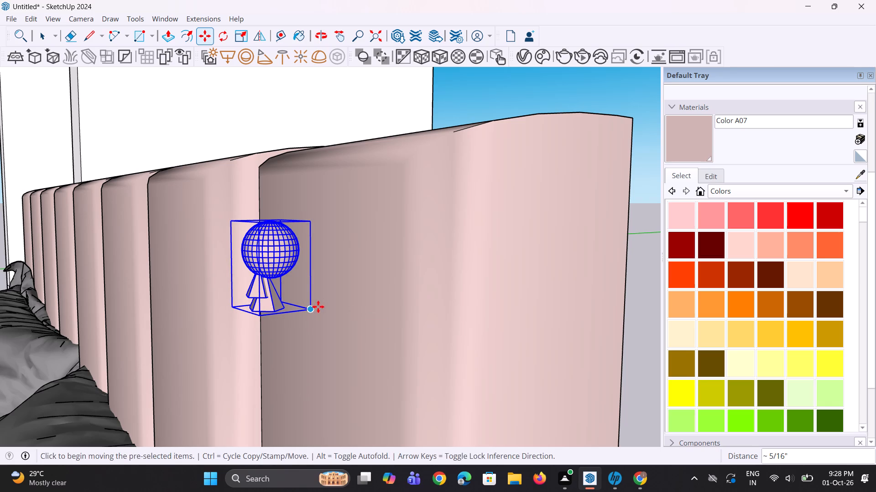
key("space")
key("space")
scroll(337, 327, "down", 5)
left_click(608, 299)
Copy the headboard lamp about 4' 6" along the red axis to the end channel on the magazine side.
middle_click_drag(388, 359, 547, 367)
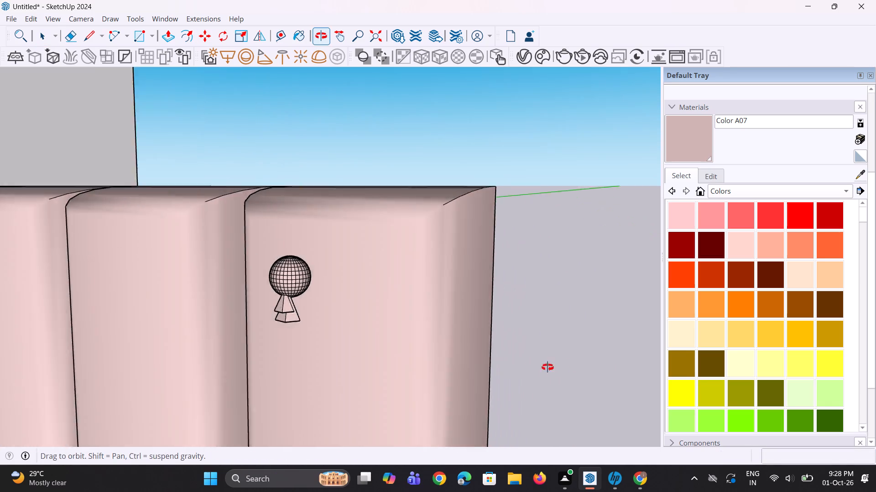
middle_click_drag(547, 367, 567, 364)
scroll(432, 344, "down", 18)
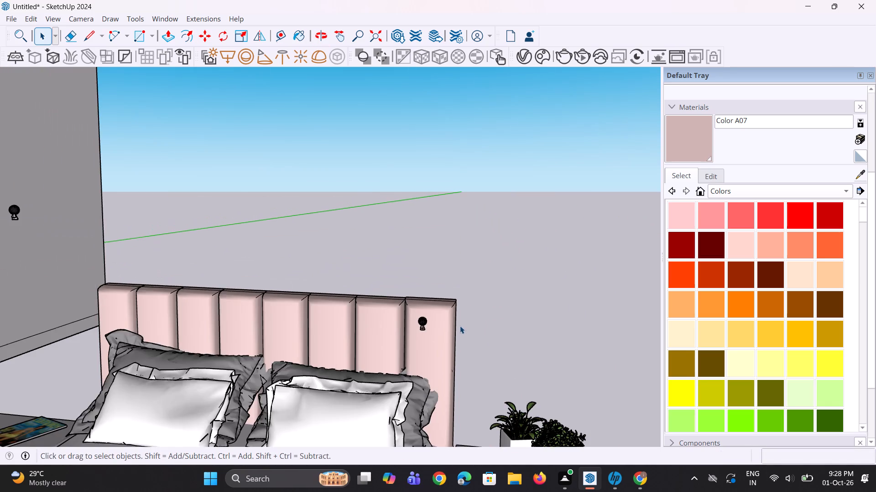
scroll(460, 326, "down", 2)
scroll(409, 345, "up", 5)
left_click(452, 318)
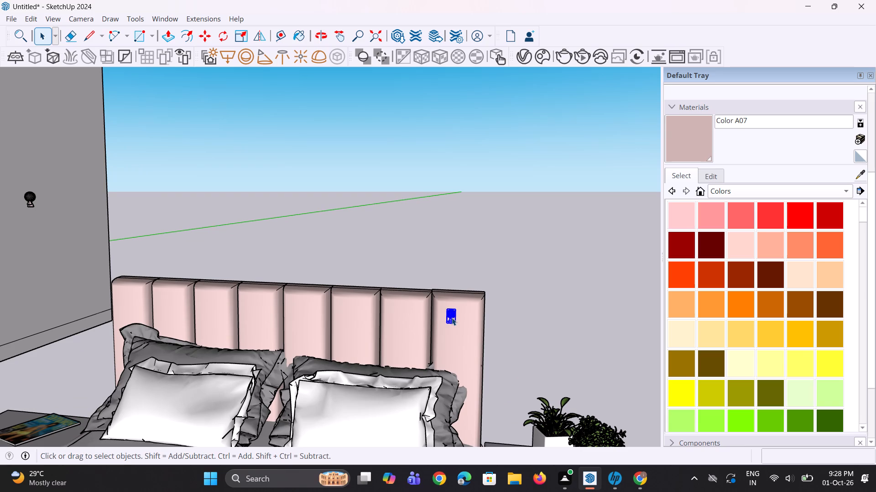
key("m")
left_click(451, 326)
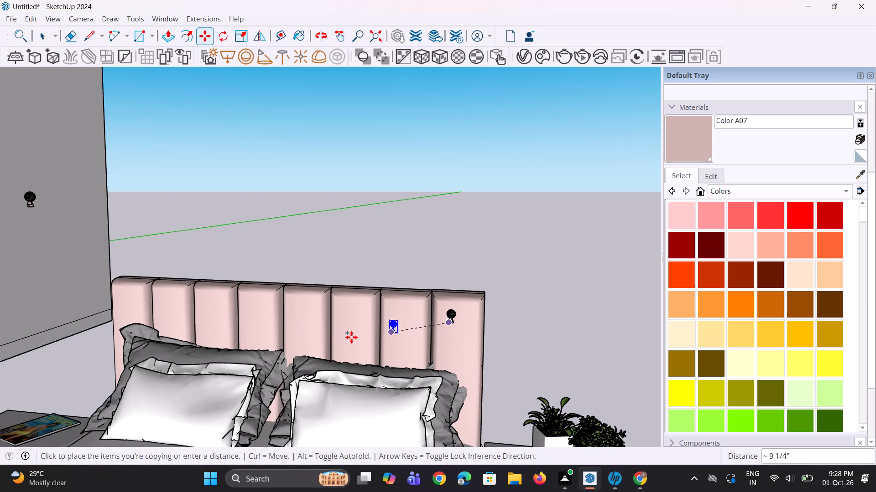
left_click(125, 305)
key("space")
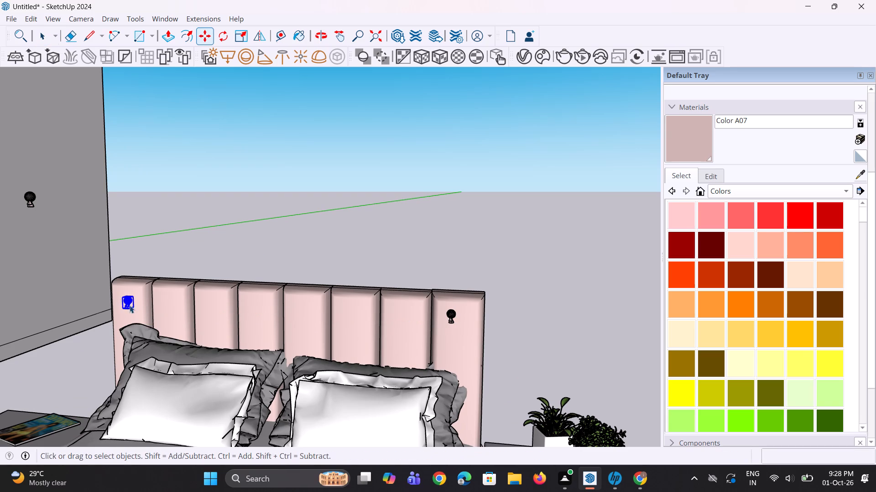
key("space")
left_click(274, 243)
Delete the pair of bedside tables beside the pink-headboard bed.
scroll(297, 256, "down", 8)
middle_click_drag(320, 283, 447, 323)
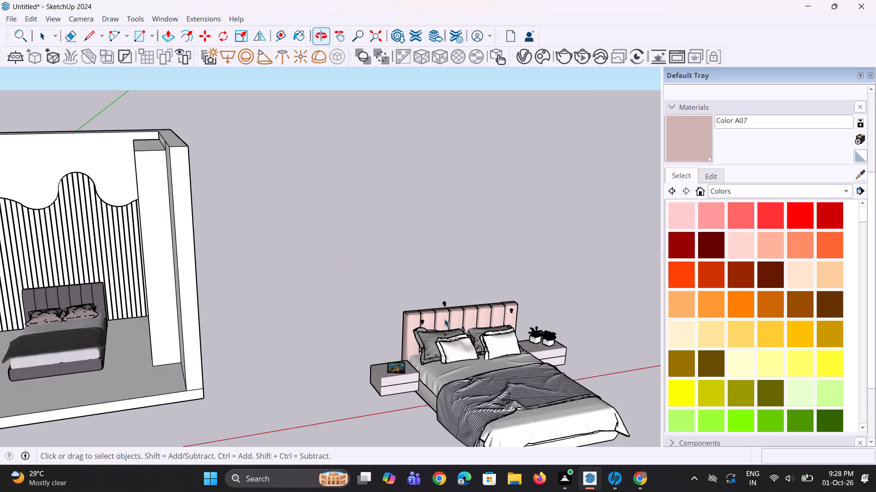
scroll(417, 307, "down", 4)
middle_click_drag(432, 364, 388, 338)
scroll(386, 331, "right", 1)
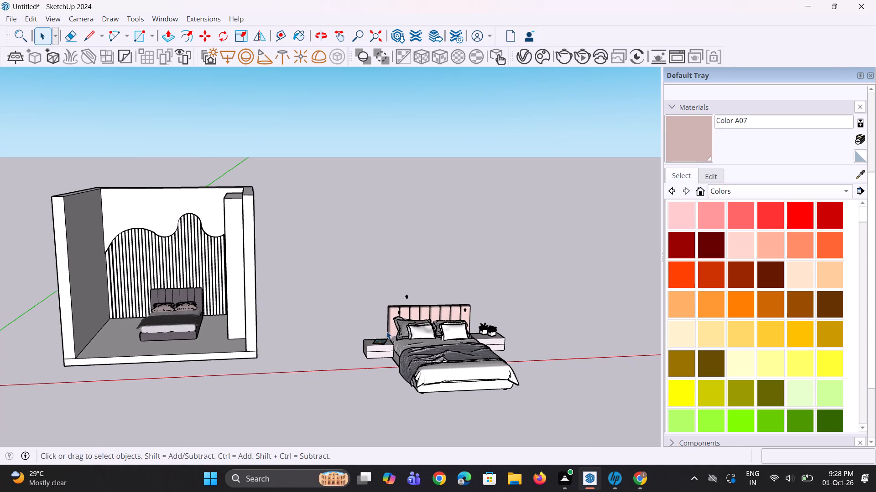
left_click(375, 345)
middle_click_drag(375, 353, 375, 388)
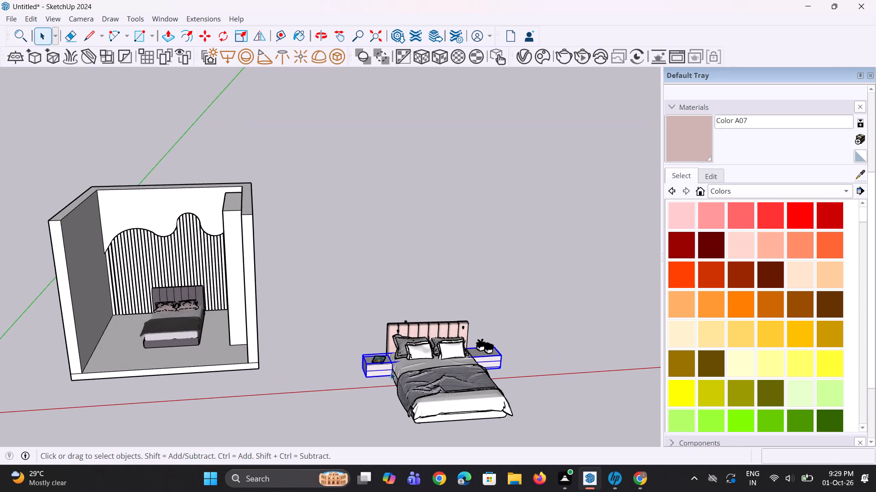
scroll(392, 369, "up", 5)
key("Delete")
scroll(384, 362, "down", 4)
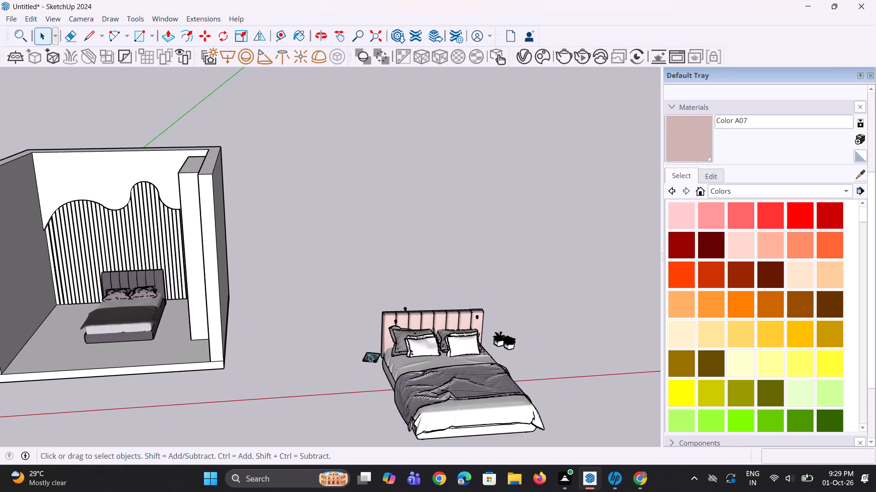
Delete the magazine and the first selected pieces of the potted plants beside the pink-headboard bed.
scroll(375, 353, "up", 3)
left_click(375, 355)
scroll(540, 359, "up", 3)
left_click(543, 330, "ctrl")
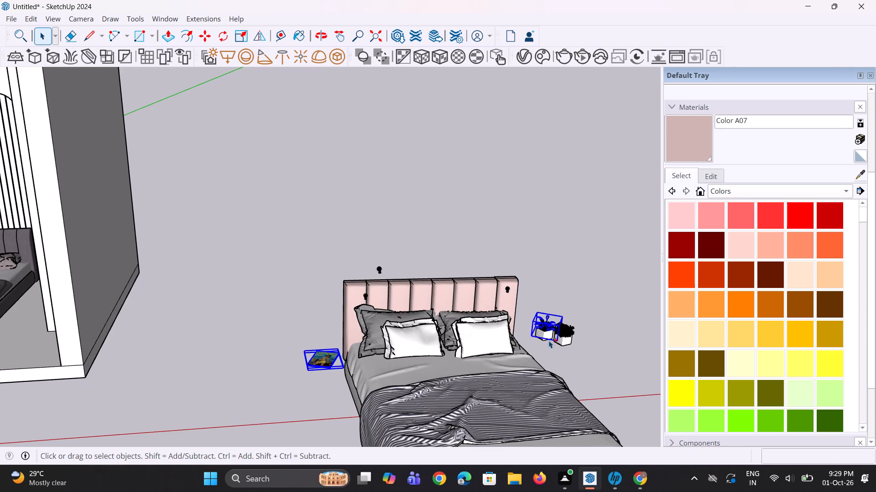
left_click(563, 344, "ctrl")
key("Delete")
scroll(390, 352, "down", 5)
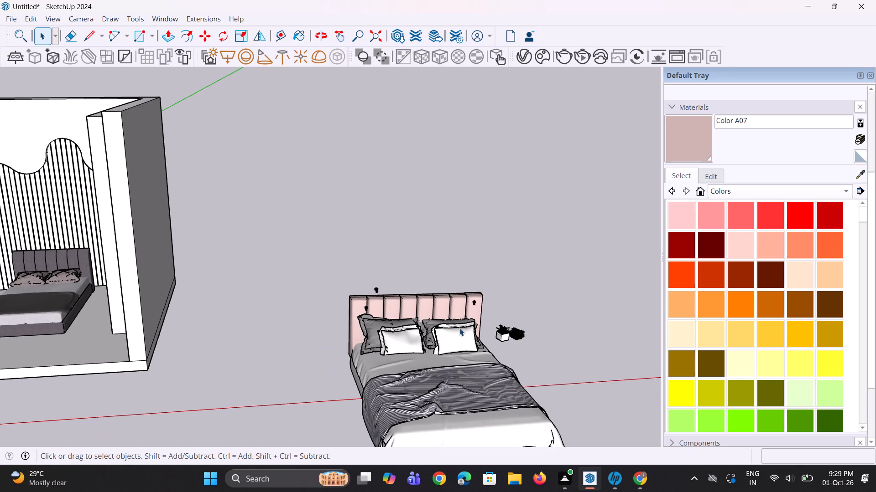
Delete the remaining pots and plants beside the pink-headboard bed.
scroll(506, 323, "up", 3)
left_click_drag(499, 311, 544, 363)
scroll(503, 344, "up", 2)
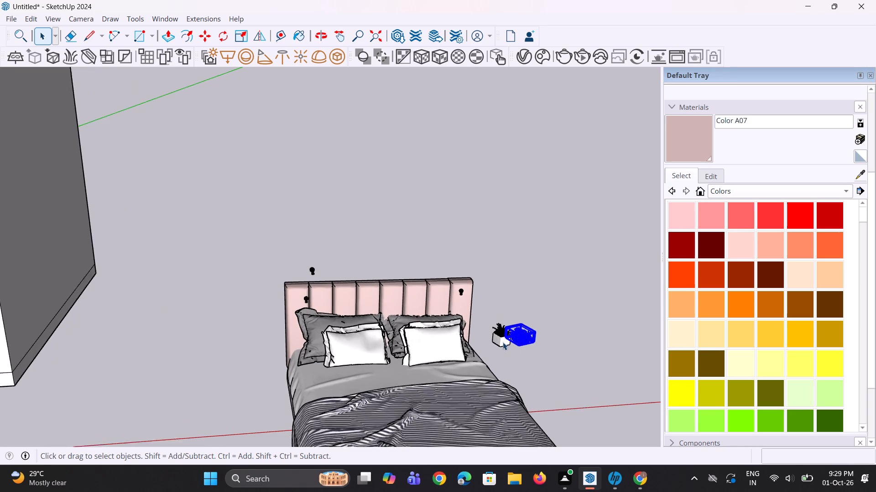
key("Delete")
left_click(502, 341)
key("Delete")
left_click(498, 332)
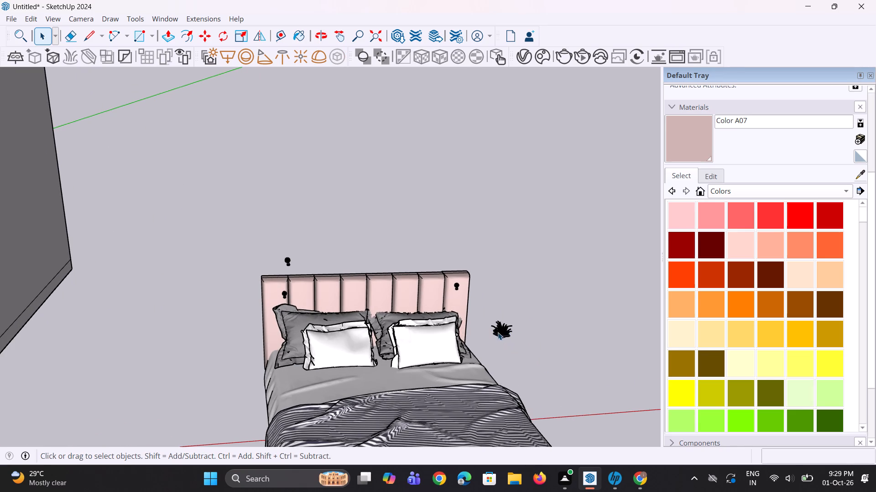
key("Delete")
left_click(498, 338)
key("Delete")
Delete the leftover lamp floating above the pink headboard, both its globe and its base.
scroll(430, 359, "down", 3)
scroll(367, 331, "down", 4)
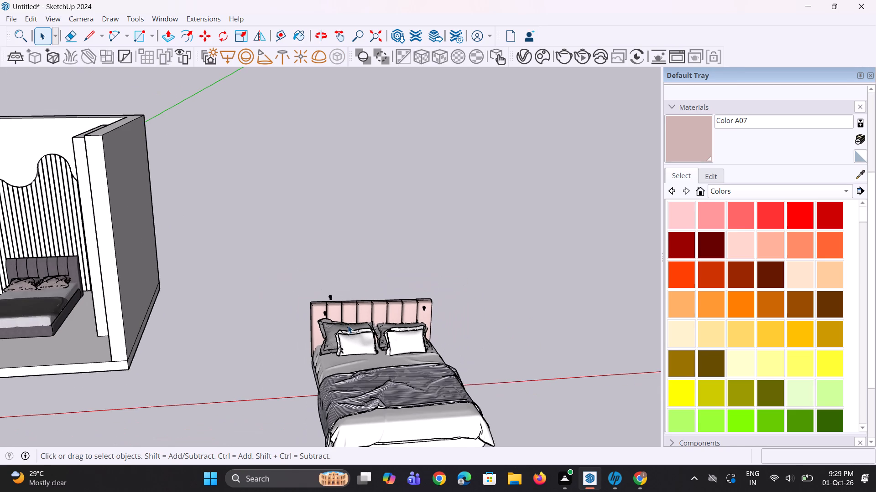
left_click(334, 296)
left_click(333, 296)
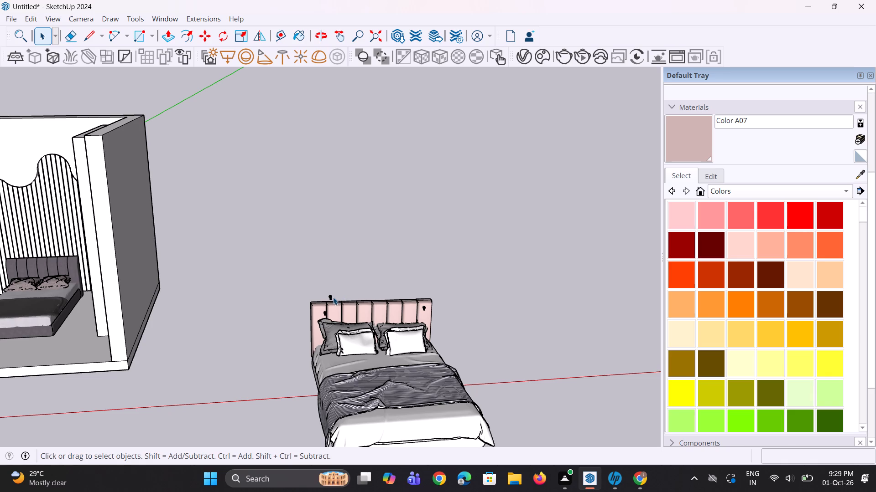
left_click(332, 297)
scroll(332, 297, "up", 15)
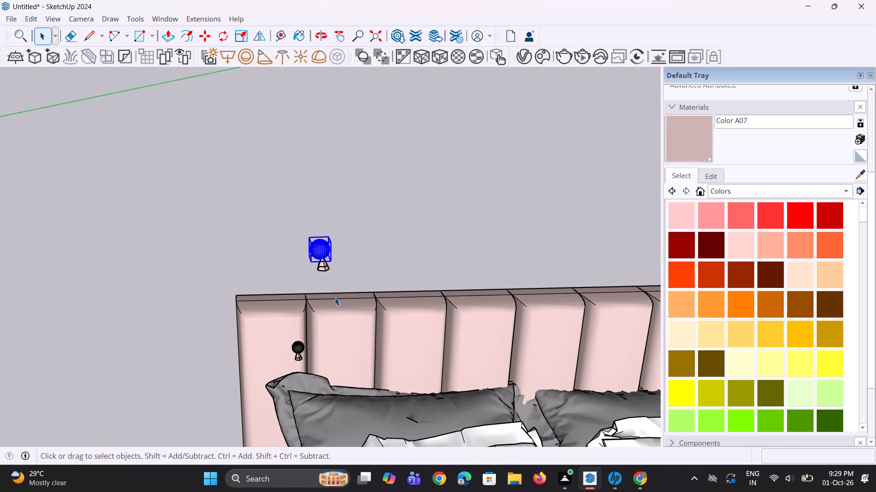
key("Delete")
left_click(323, 271)
key("Delete")
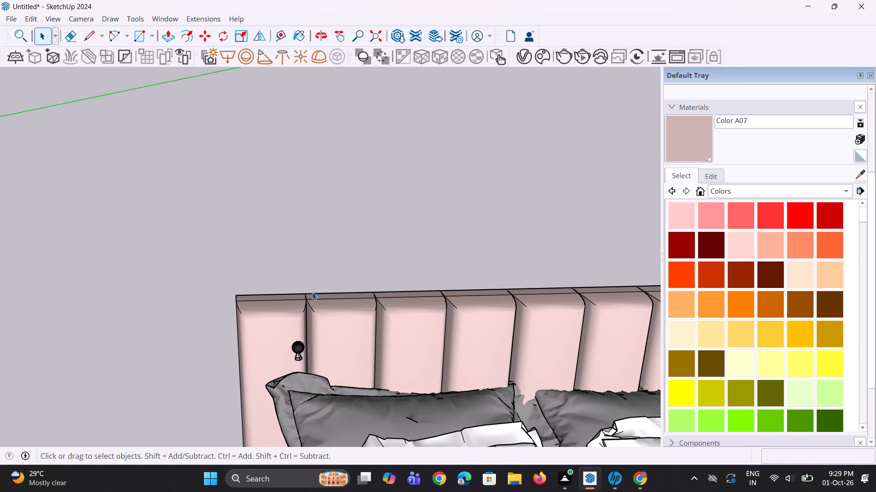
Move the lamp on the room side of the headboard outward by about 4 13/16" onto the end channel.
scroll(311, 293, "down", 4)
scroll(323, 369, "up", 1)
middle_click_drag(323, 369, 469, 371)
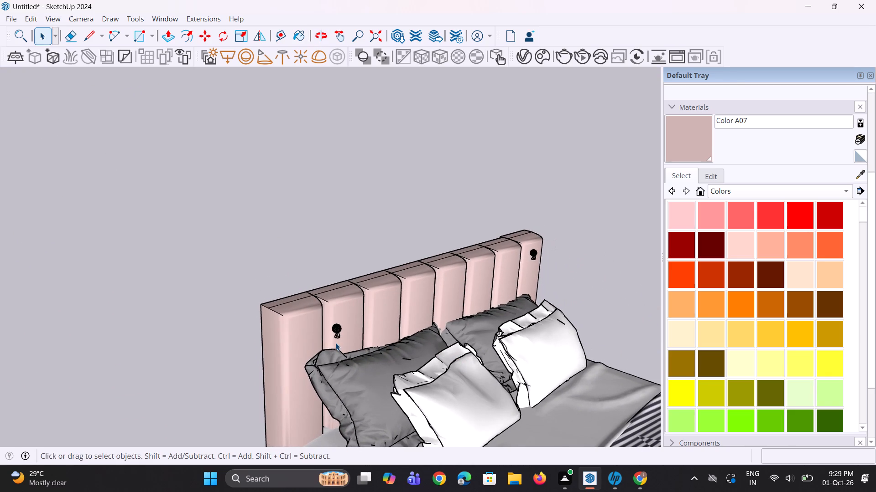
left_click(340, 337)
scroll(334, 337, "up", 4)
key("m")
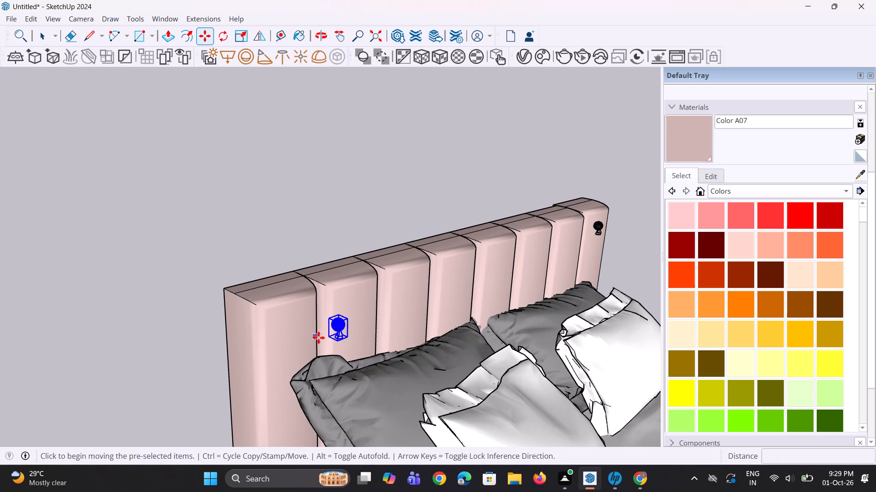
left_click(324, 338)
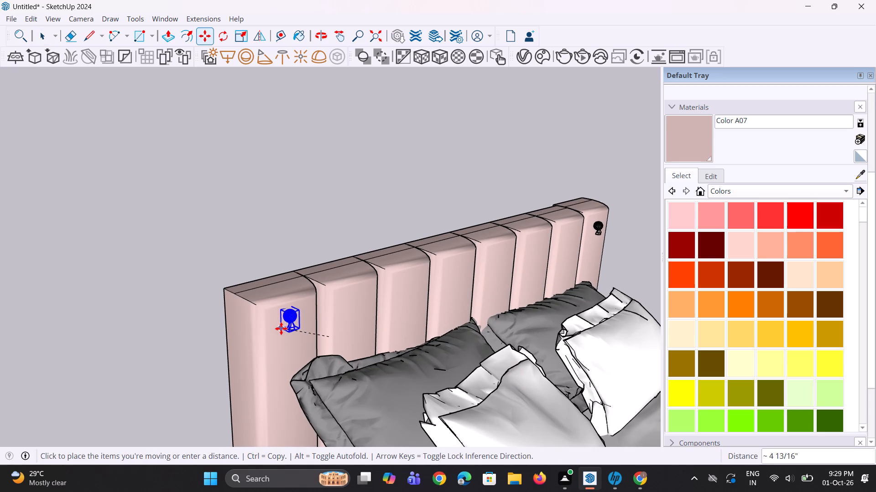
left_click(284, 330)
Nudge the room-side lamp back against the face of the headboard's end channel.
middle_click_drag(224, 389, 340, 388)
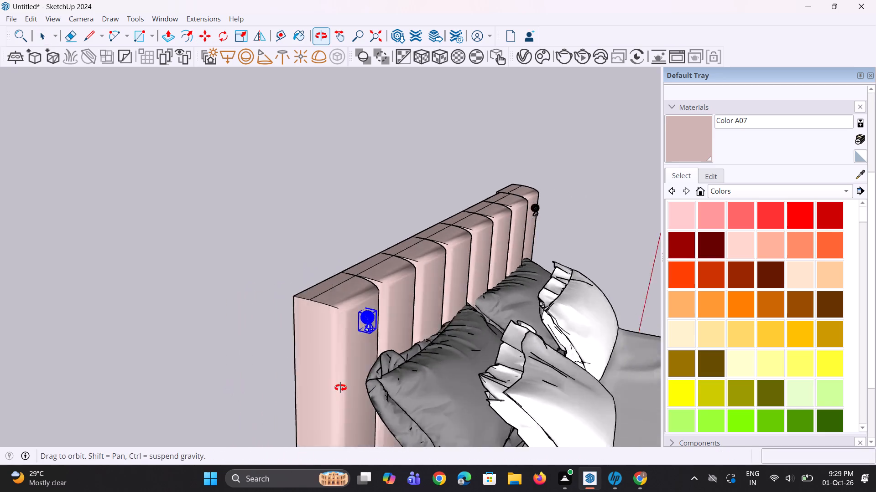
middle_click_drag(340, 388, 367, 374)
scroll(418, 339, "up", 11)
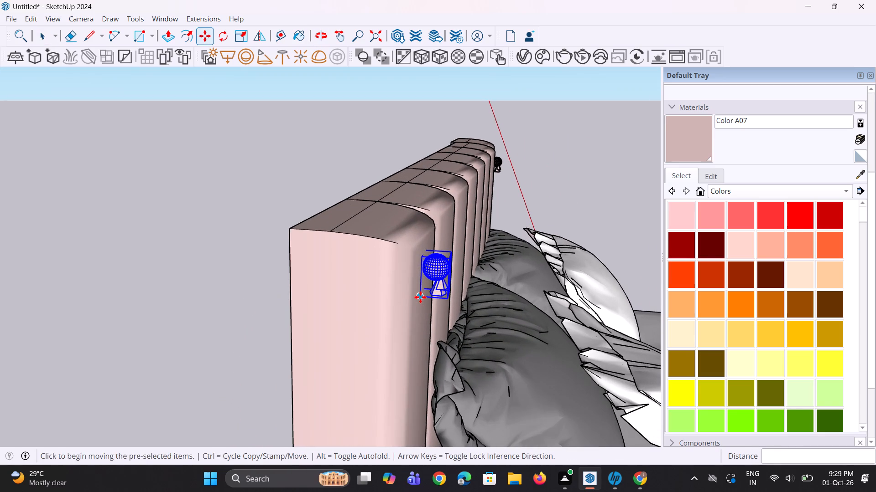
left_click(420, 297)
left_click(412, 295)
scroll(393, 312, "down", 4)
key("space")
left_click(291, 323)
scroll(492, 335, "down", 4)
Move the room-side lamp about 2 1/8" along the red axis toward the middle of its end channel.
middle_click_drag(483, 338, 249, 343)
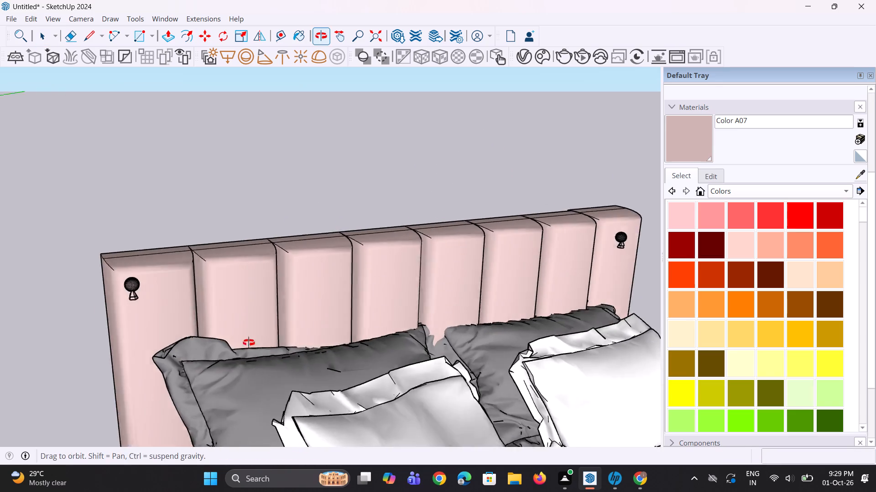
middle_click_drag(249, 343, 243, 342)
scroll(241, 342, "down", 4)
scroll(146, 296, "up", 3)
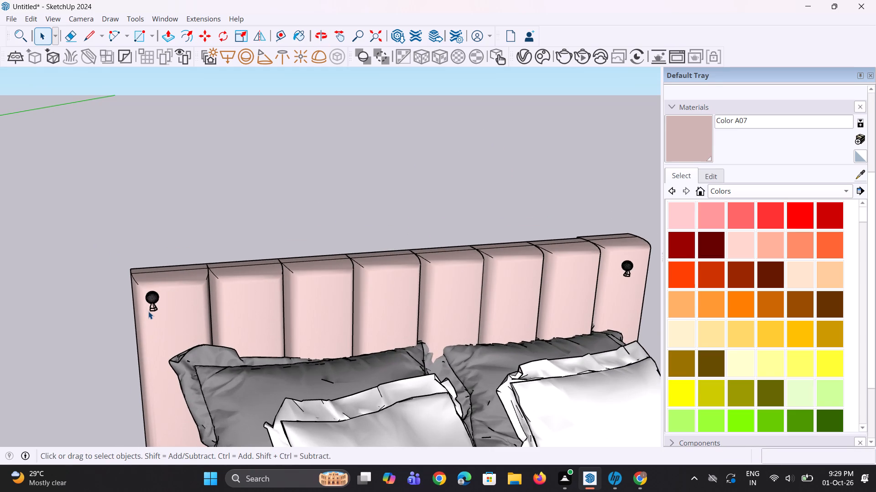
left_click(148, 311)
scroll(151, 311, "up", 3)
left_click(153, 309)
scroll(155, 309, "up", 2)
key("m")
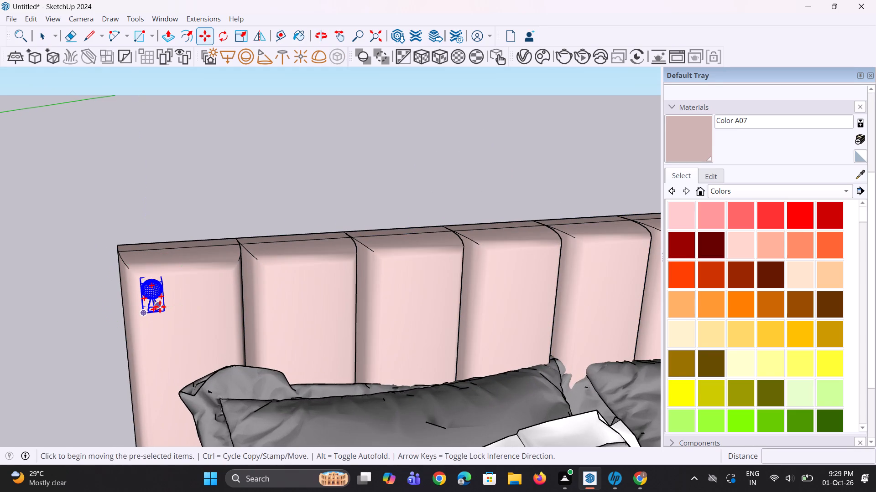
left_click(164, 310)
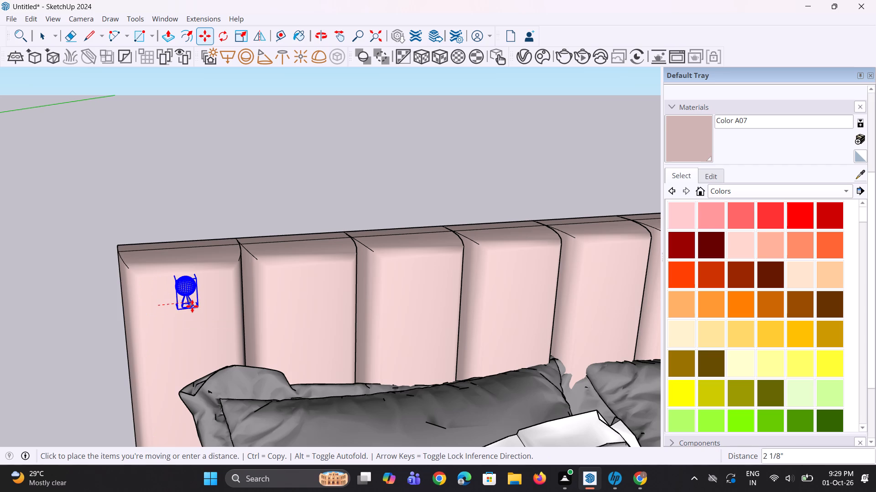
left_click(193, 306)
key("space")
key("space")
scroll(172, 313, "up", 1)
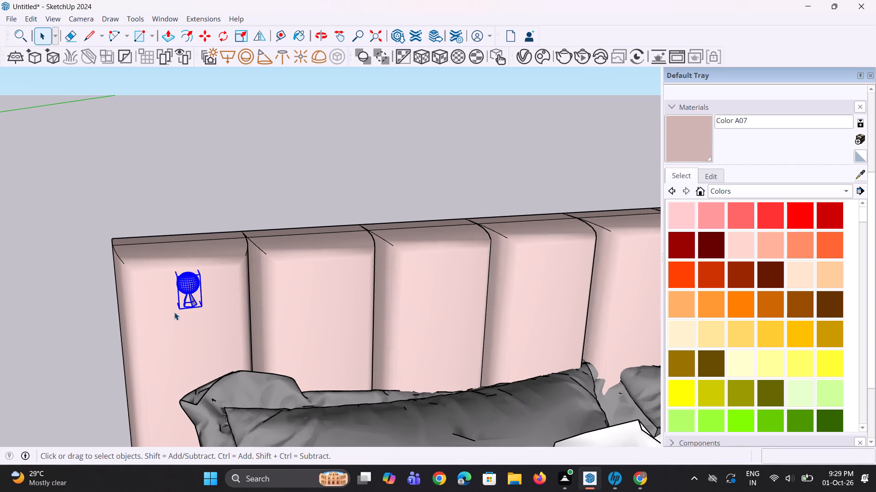
Delete the repositioned lamp from the headboard's room-side end channel.
scroll(176, 309, "down", 9)
middle_click_drag(178, 308, 266, 274)
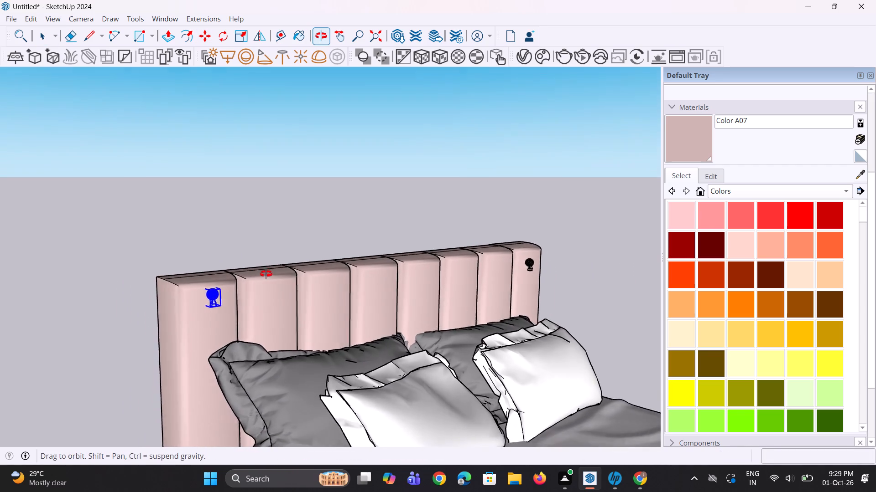
middle_click_drag(266, 274, 240, 297)
key("Delete")
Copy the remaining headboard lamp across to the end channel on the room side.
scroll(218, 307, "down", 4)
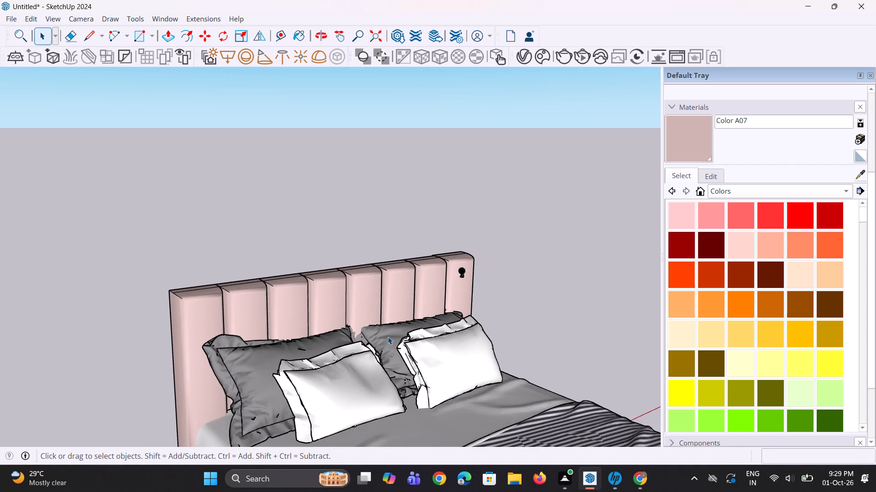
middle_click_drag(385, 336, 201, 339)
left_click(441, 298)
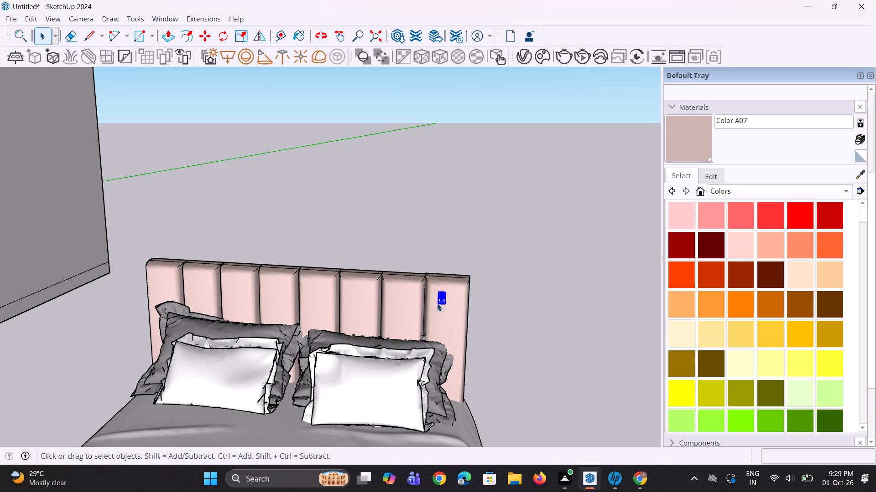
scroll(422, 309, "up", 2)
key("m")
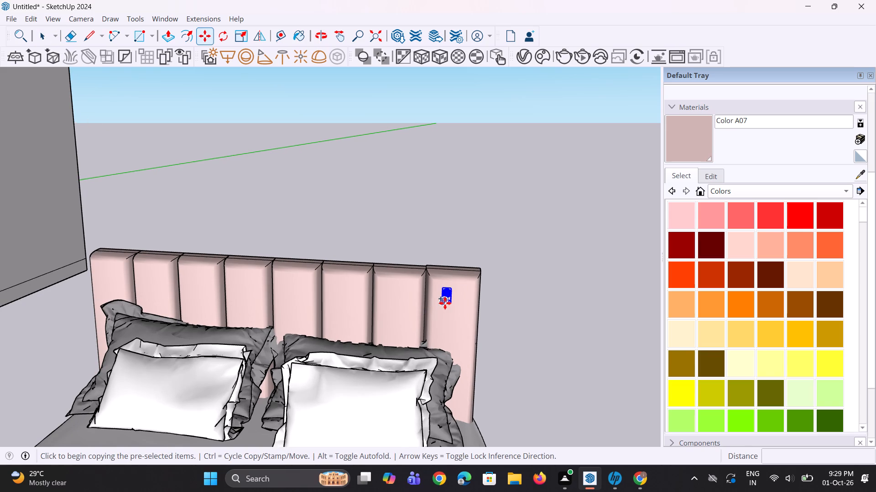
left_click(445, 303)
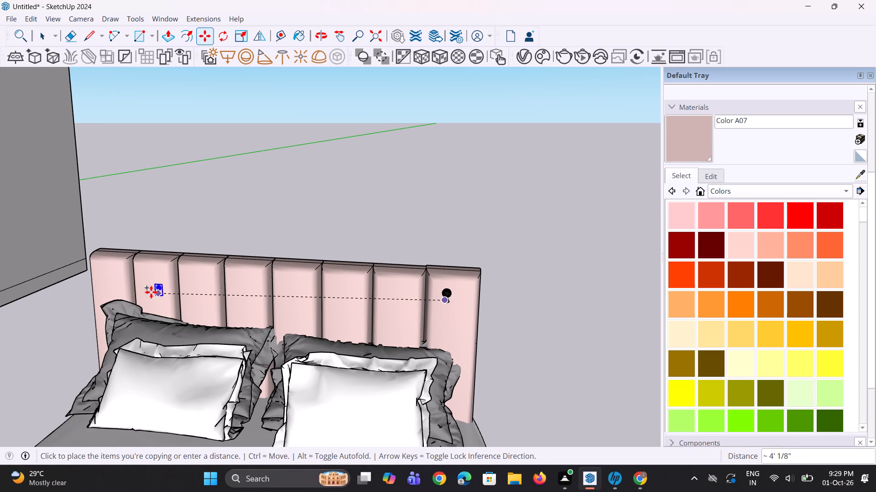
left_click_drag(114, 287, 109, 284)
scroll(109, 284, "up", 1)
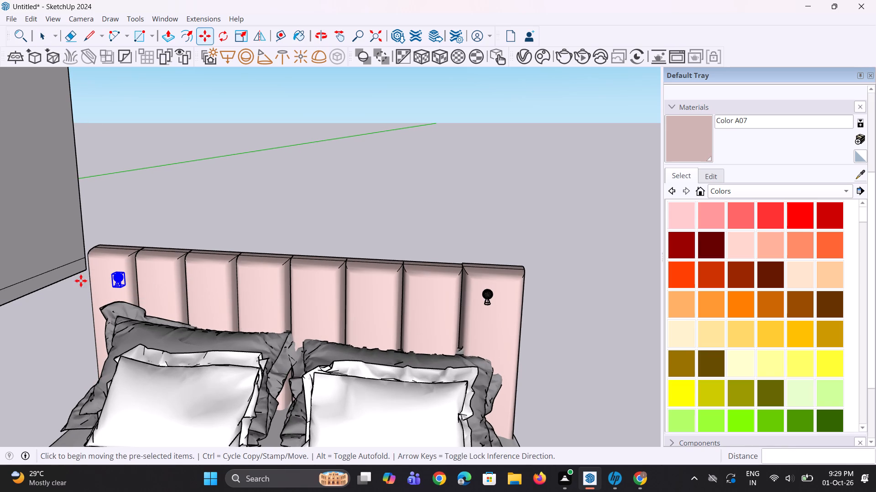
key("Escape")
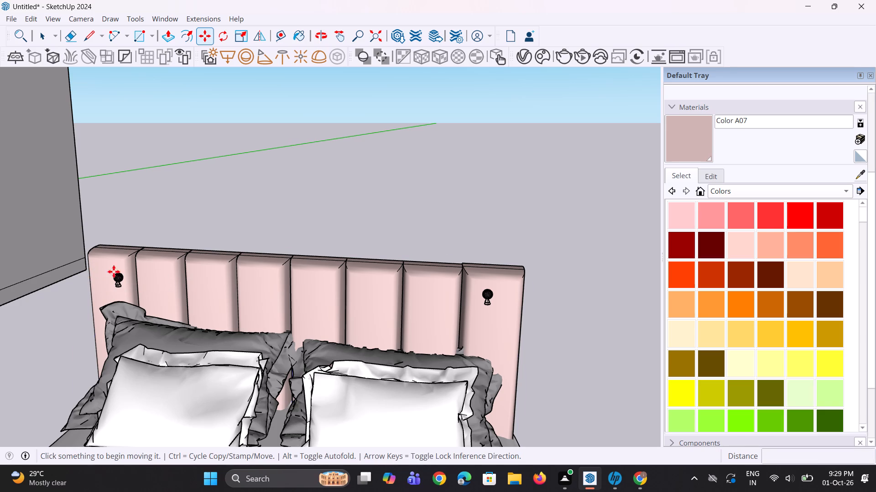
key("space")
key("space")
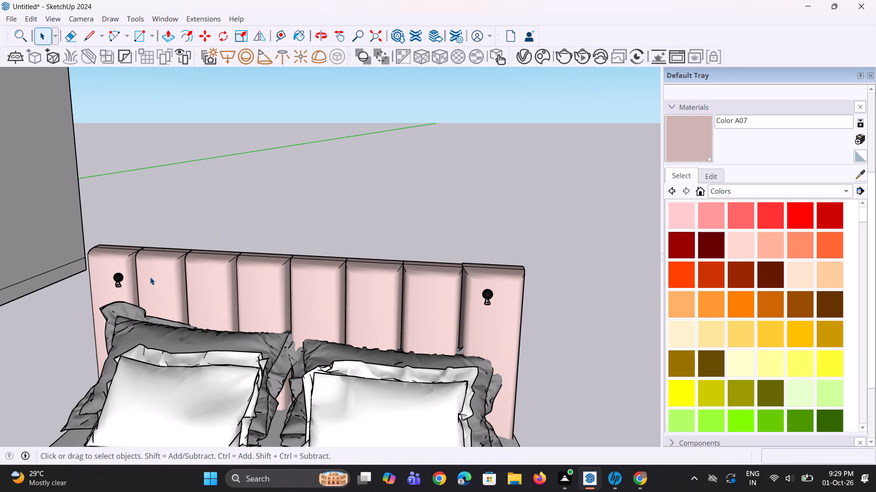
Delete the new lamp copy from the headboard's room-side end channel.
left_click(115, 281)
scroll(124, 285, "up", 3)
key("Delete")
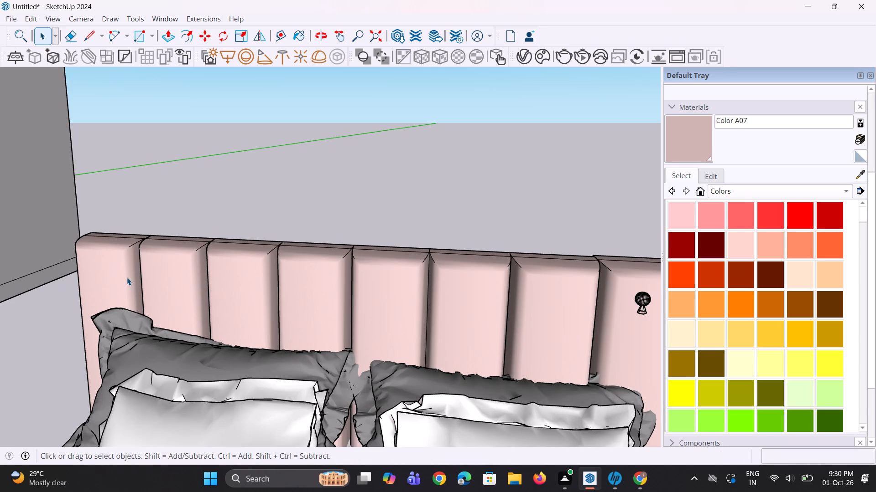
Copy the remaining headboard lamp about 4' 6 15/16" along the red axis to the room-side end channel.
scroll(127, 277, "down", 8)
left_click(349, 287)
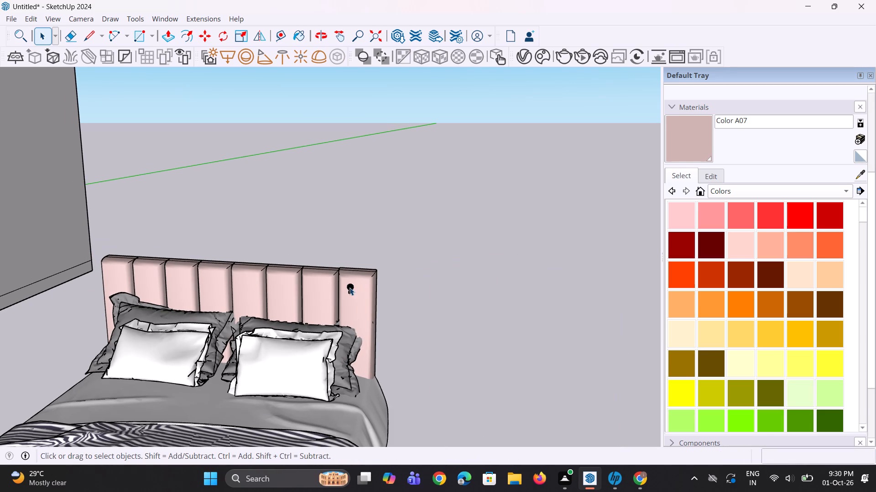
scroll(344, 300, "up", 3)
key("m")
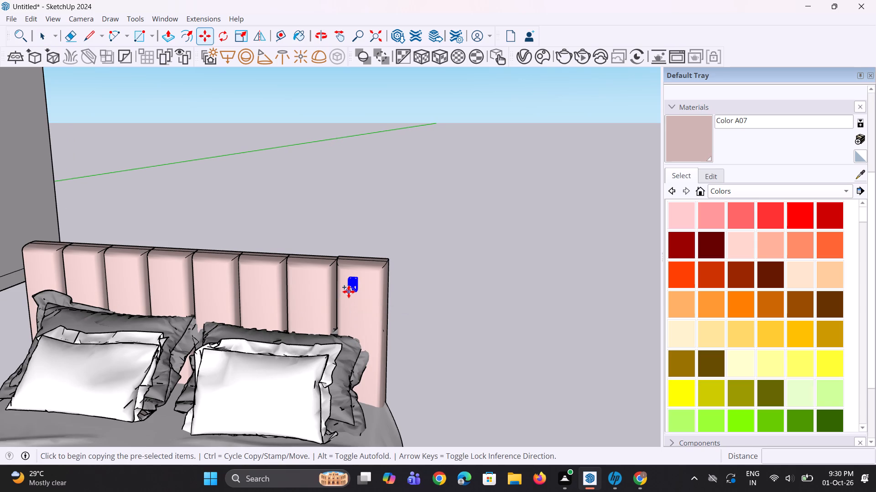
left_click(349, 291)
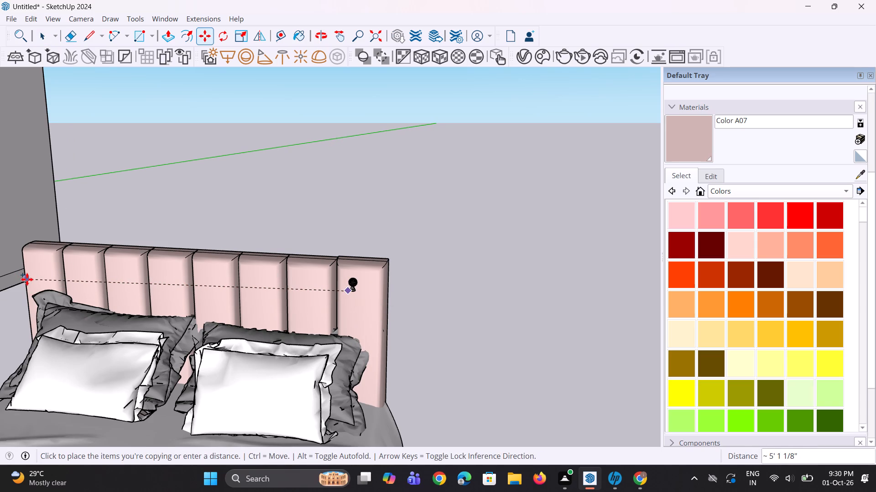
scroll(27, 277, "up", 5)
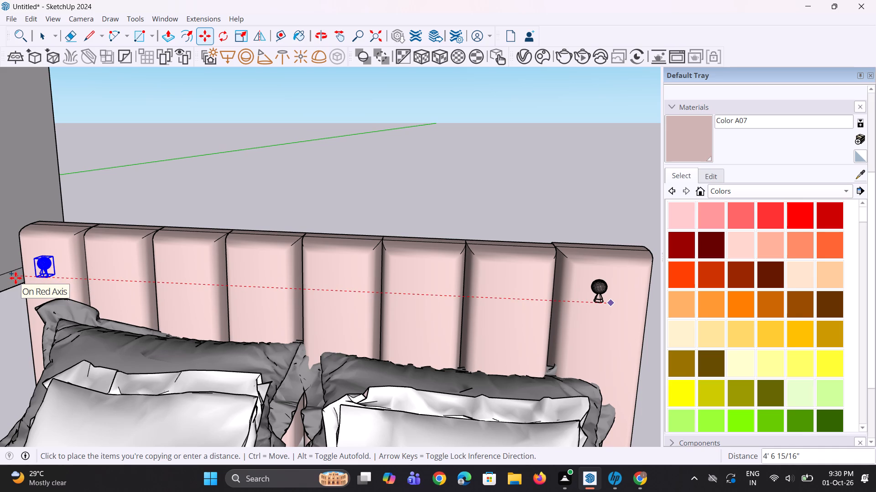
left_click(16, 278)
key("space")
key("space")
left_click(198, 200)
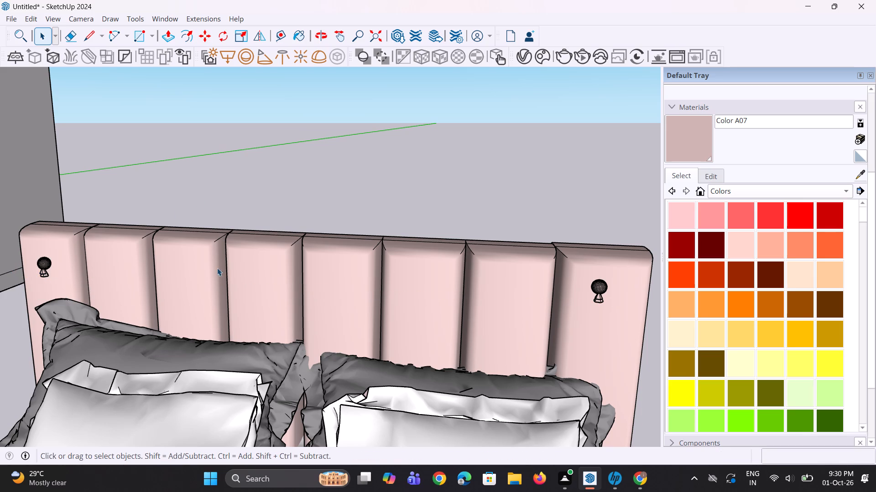
Move the lamp on the headboard's room-side end channel slightly outward, toward the headboard's outer edge.
scroll(216, 270, "down", 4)
middle_click_drag(227, 277, 295, 258)
scroll(309, 284, "down", 3)
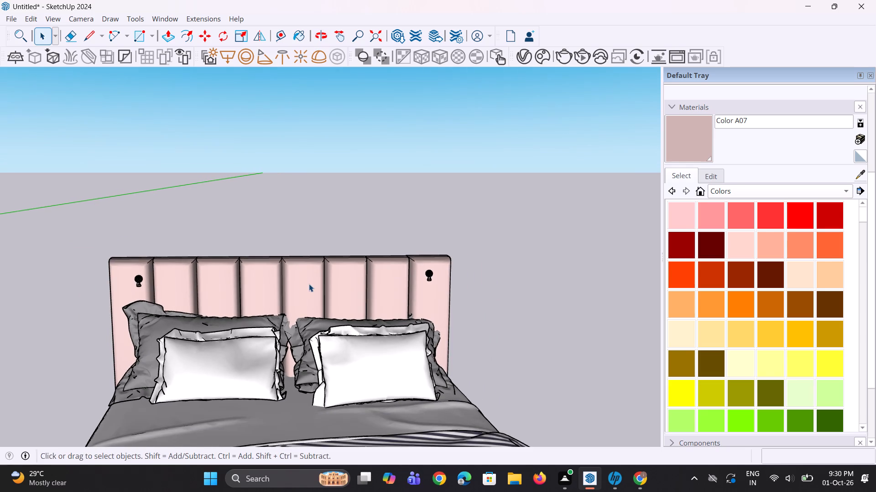
scroll(124, 287, "up", 4)
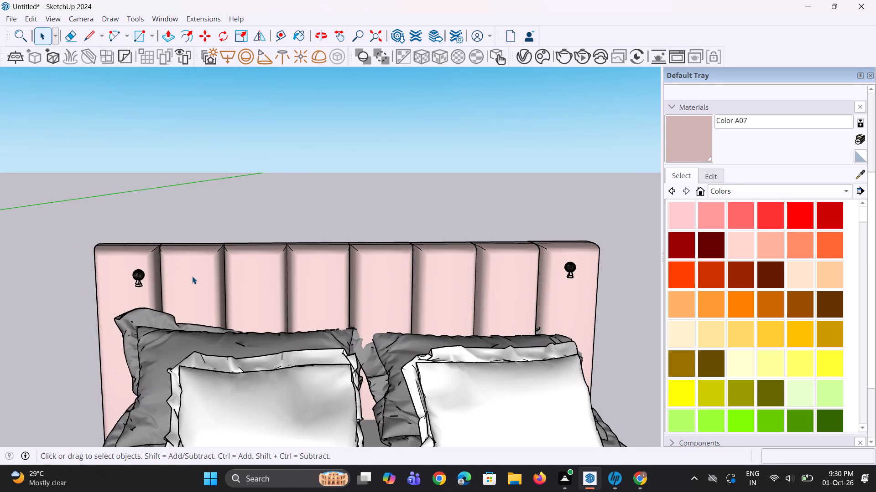
scroll(133, 297, "up", 2)
left_click(144, 278)
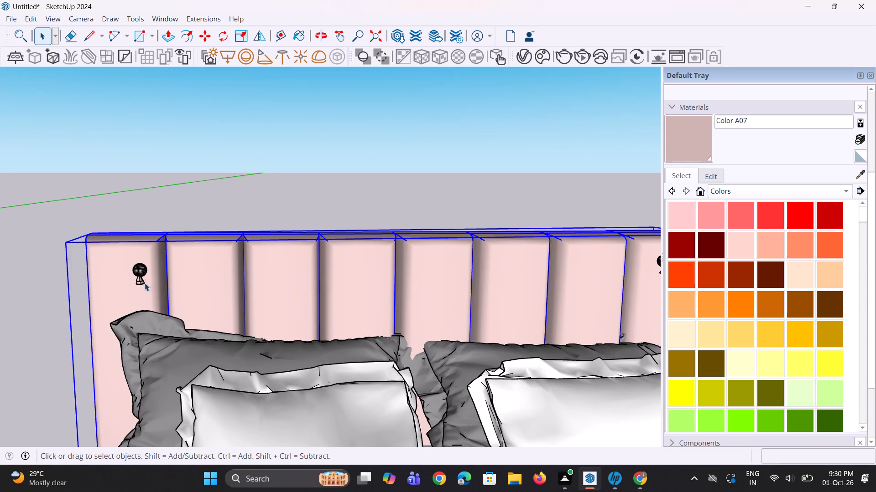
scroll(137, 289, "up", 2)
left_click(139, 282)
scroll(137, 282, "up", 5)
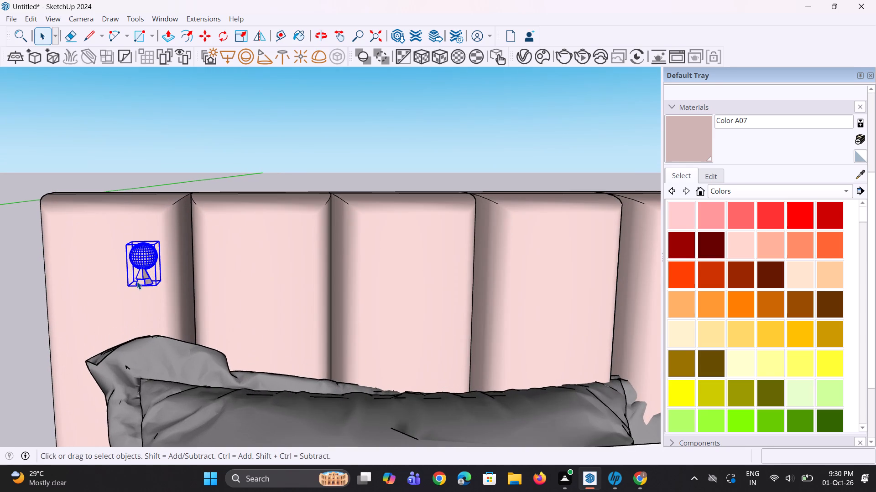
key("m")
left_click(129, 283)
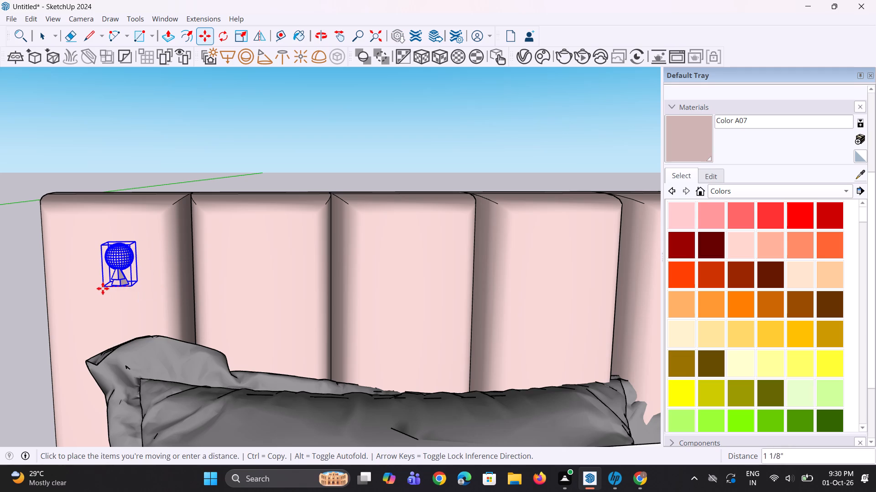
left_click(89, 287)
key("space")
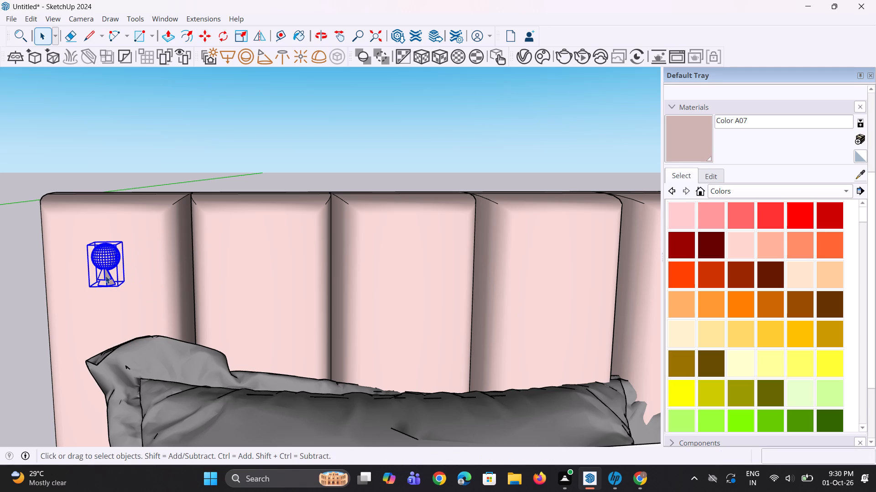
key("space")
left_click(211, 159)
scroll(119, 274, "down", 13)
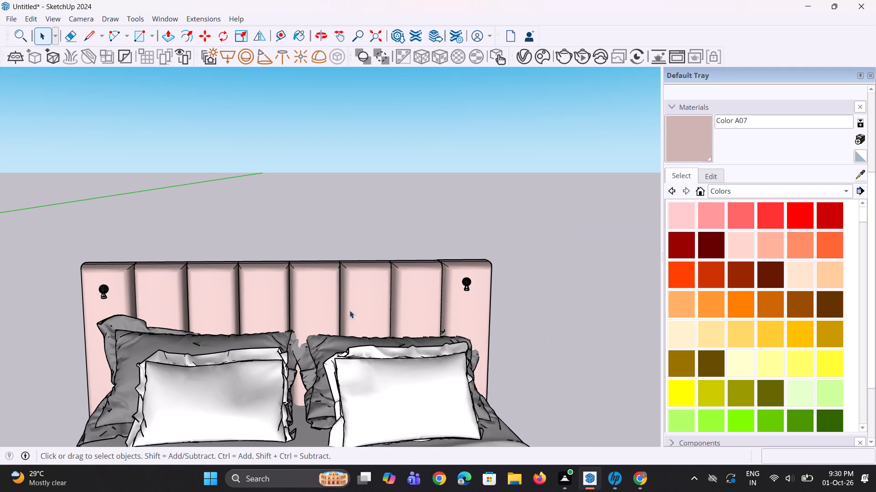
Move the lamp on the headboard's opposite end channel about 3/8" outward, toward the headboard's far edge.
scroll(517, 289, "up", 2)
scroll(458, 296, "down", 4)
scroll(461, 302, "up", 2)
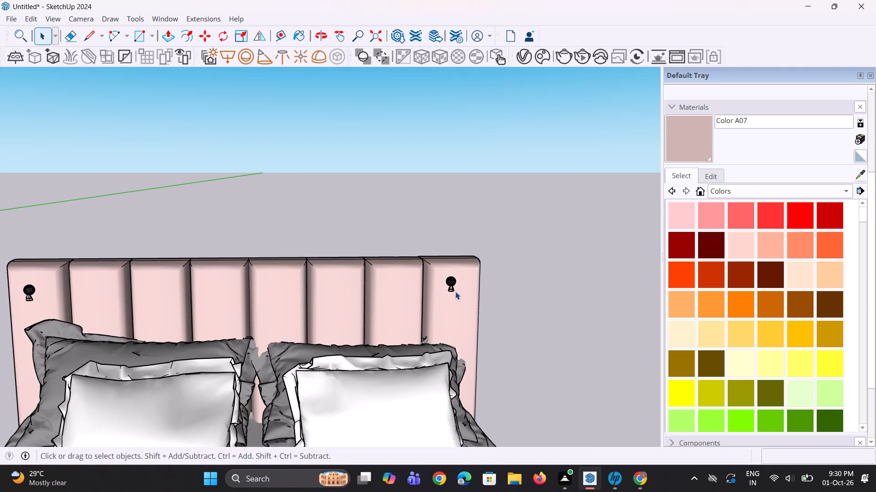
left_click(453, 290)
scroll(453, 297, "up", 3)
key("m")
left_click(462, 290)
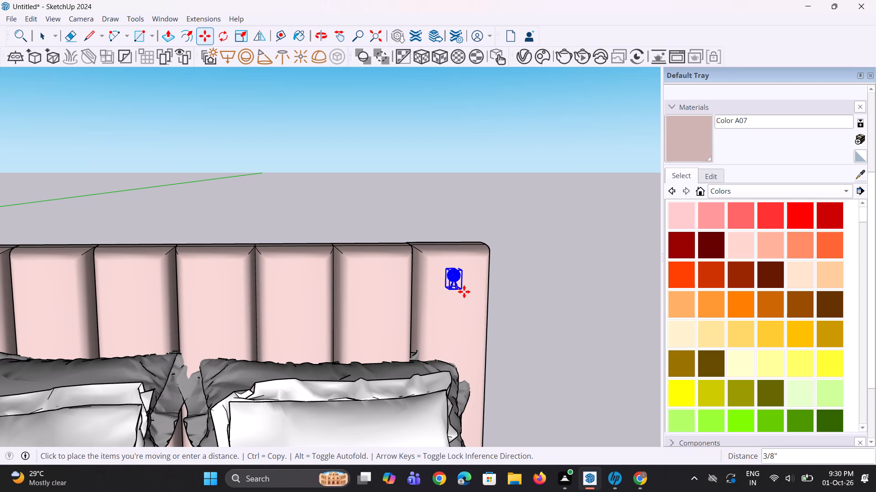
left_click(464, 292)
key("space")
key("space")
left_click(550, 292)
scroll(550, 292, "down", 9)
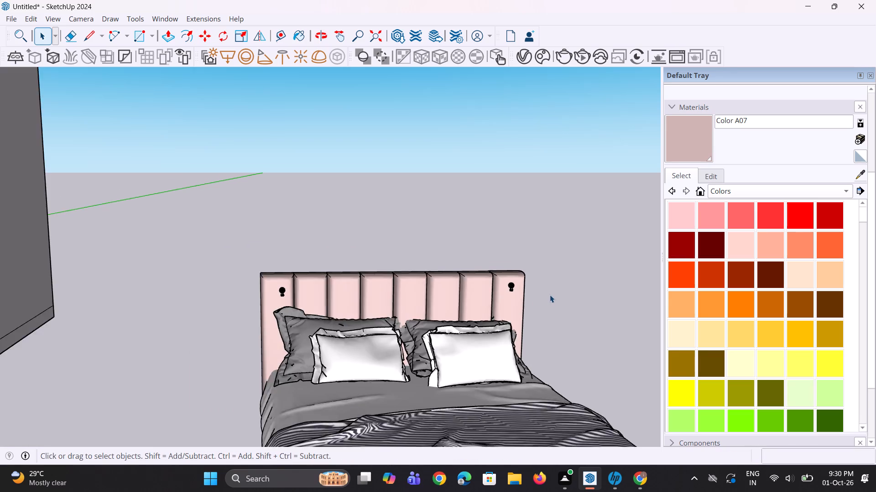
Group the whole pink-headboard bed together with its two headboard lamps.
middle_click_drag(373, 330, 347, 314)
scroll(347, 314, "down", 5)
middle_click_drag(347, 314, 351, 341)
left_click_drag(274, 268, 439, 425)
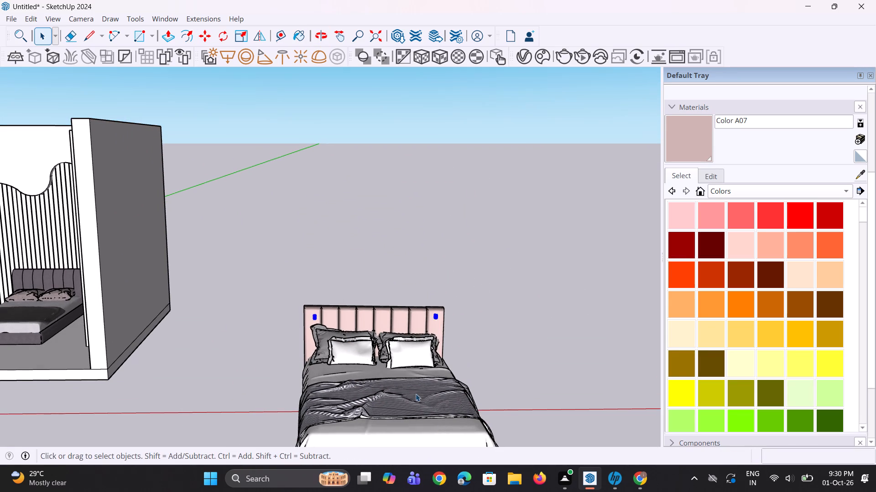
scroll(411, 390, "down", 5)
left_click_drag(301, 300, 445, 456)
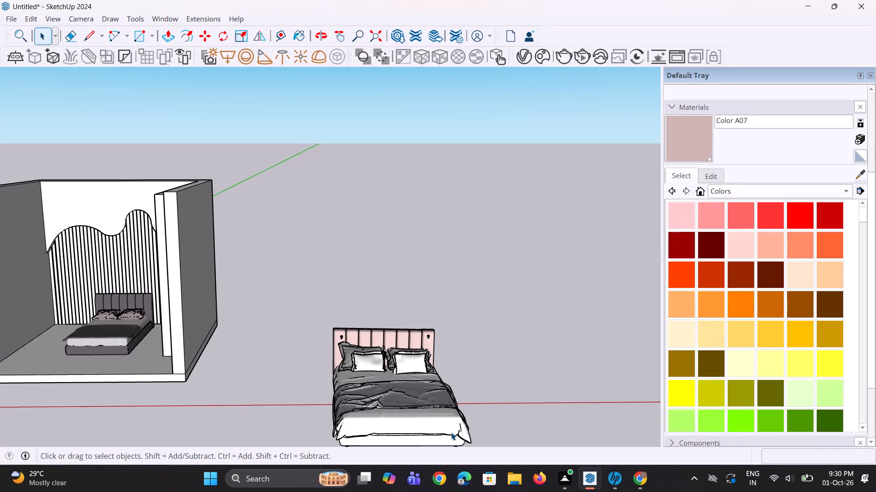
scroll(409, 344, "down", 4)
left_click_drag(335, 304, 335, 372)
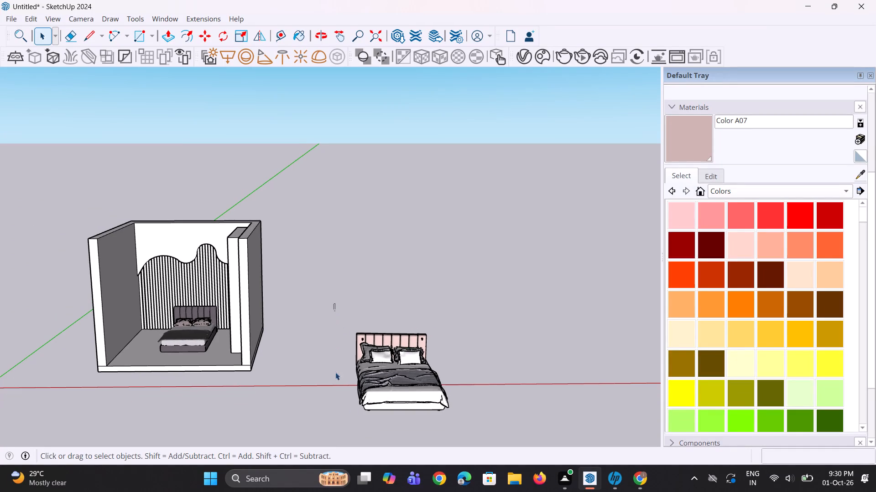
left_click_drag(335, 372, 469, 412)
right_click(407, 381)
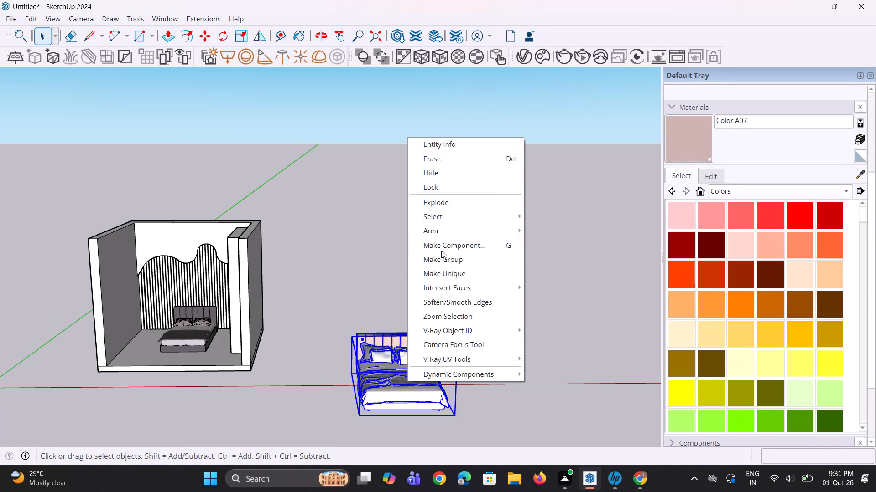
left_click(446, 258)
middle_click_drag(325, 339, 378, 348)
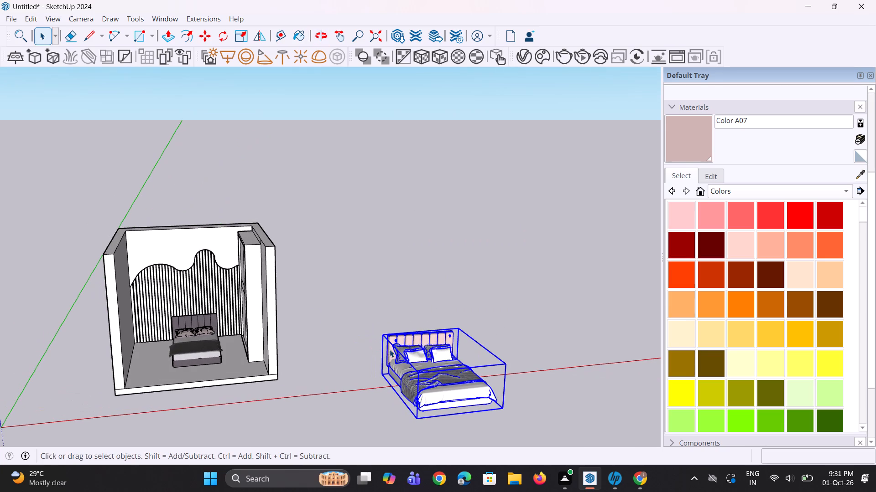
left_click(369, 287)
key("space")
key("space")
left_click(297, 330)
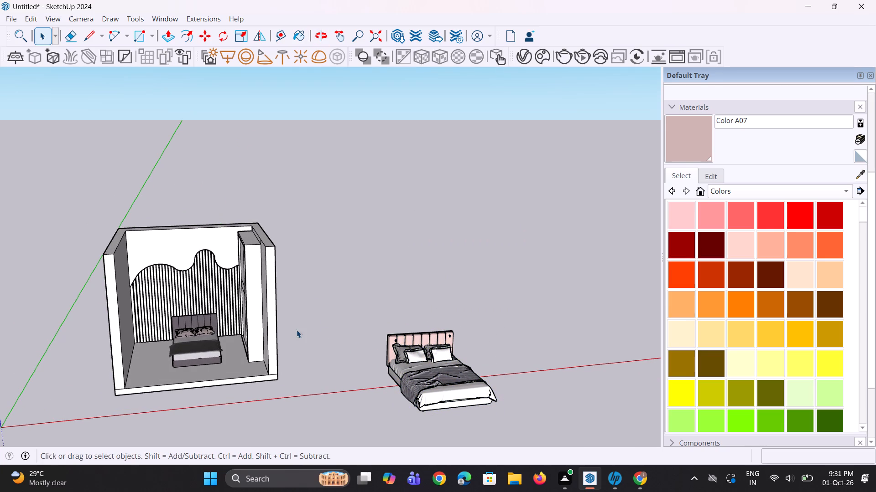
Move the old grey bed about 20' 2" out of the room, to the open area behind the pink-headboard bed.
left_click(216, 353)
key("m")
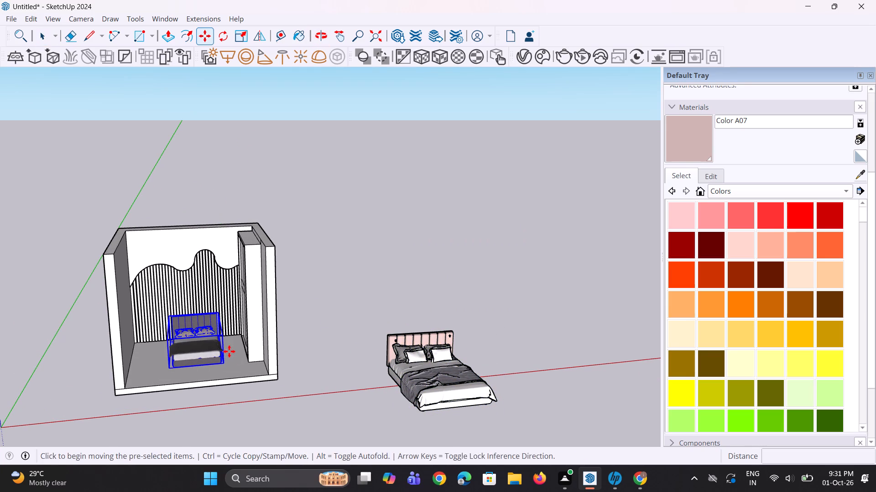
left_click(226, 367)
left_click(395, 320)
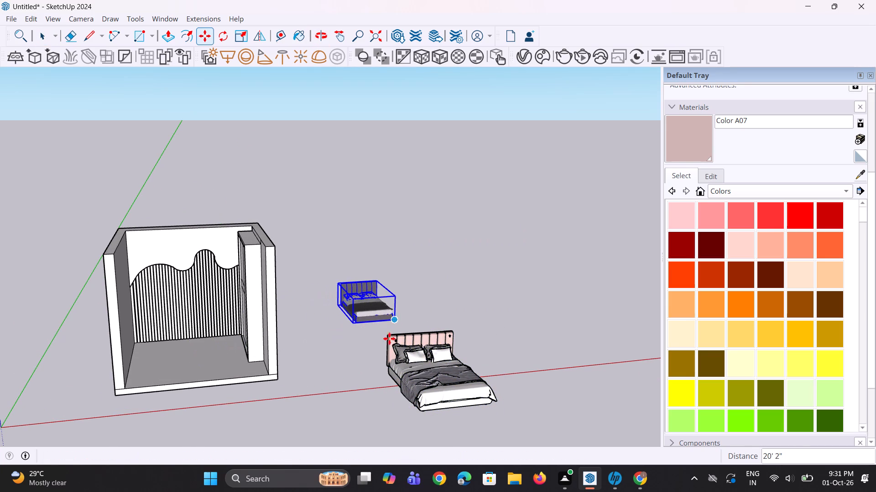
middle_click(373, 348)
key("space")
middle_click_drag(334, 373, 286, 381)
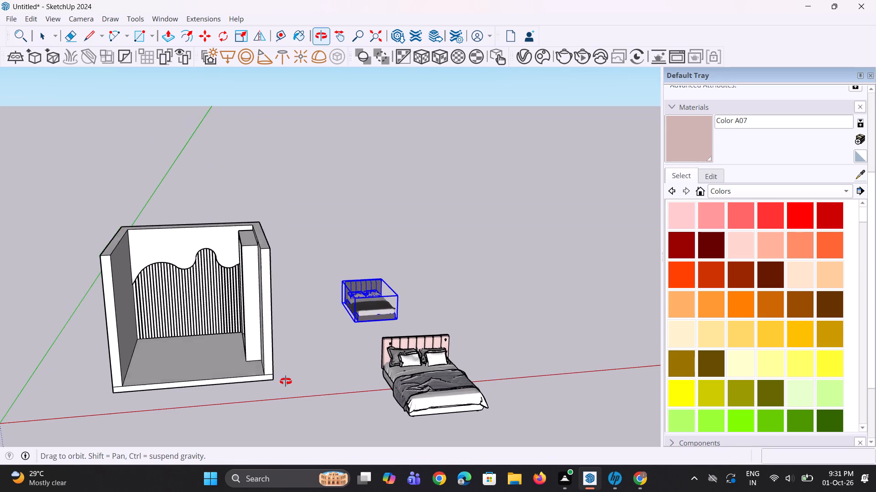
middle_click_drag(286, 381, 235, 372)
scroll(156, 345, "up", 3)
middle_click_drag(159, 332, 99, 323)
scroll(109, 323, "up", 3)
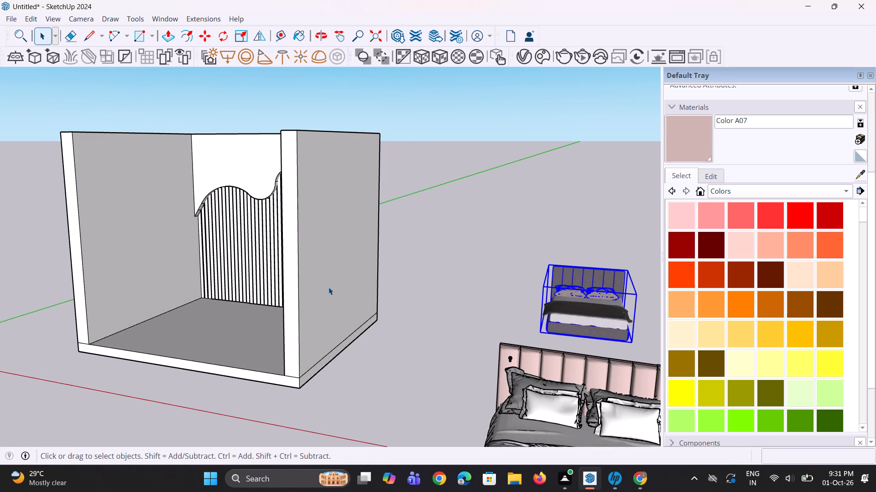